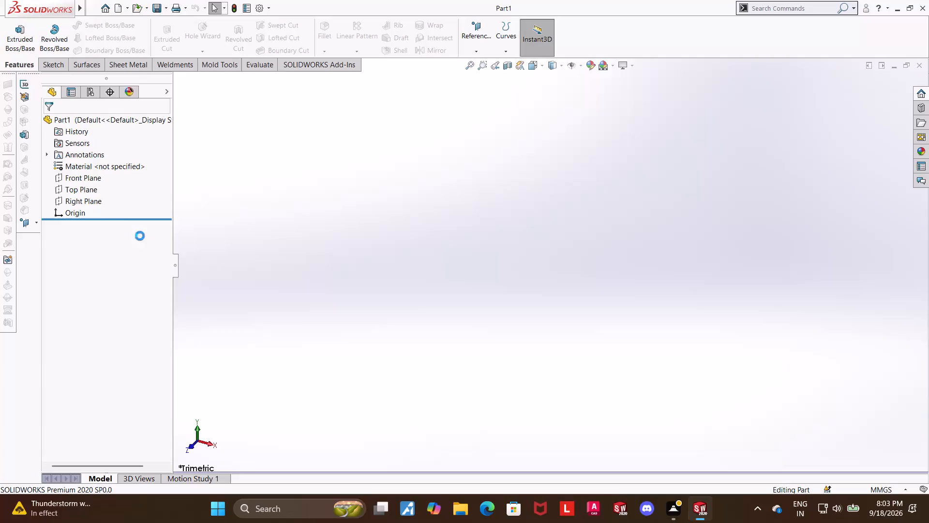
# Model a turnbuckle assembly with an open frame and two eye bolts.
# Start a sketch on the Top Plane and draw a circle centred on the origin.
pyautogui.click(79, 190)
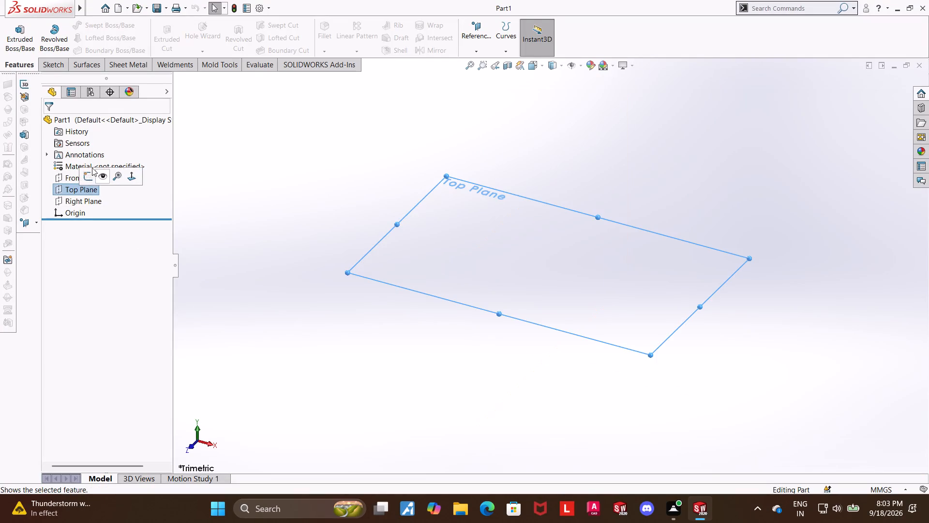
pyautogui.click(89, 178)
pyautogui.click(112, 27)
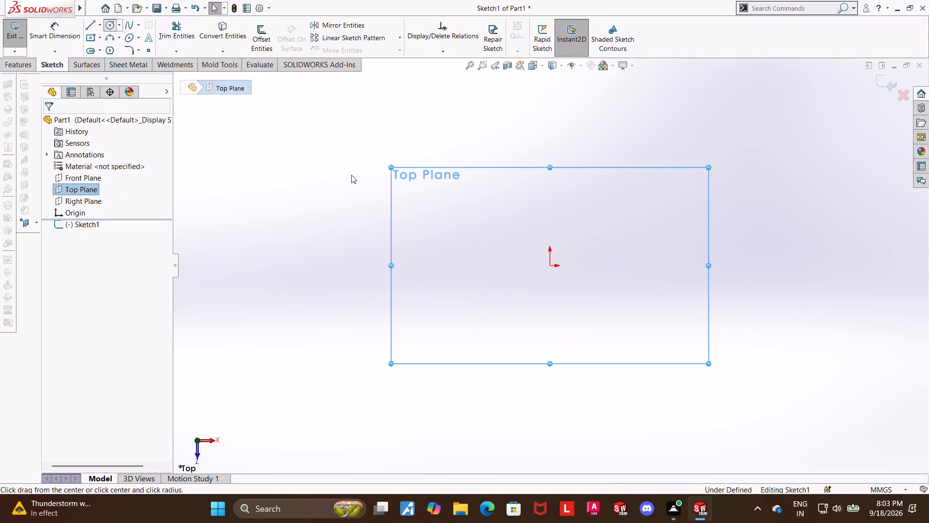
pyautogui.click(549, 264)
pyautogui.click(605, 238)
pyautogui.press('Escape')
pyautogui.press('Escape')
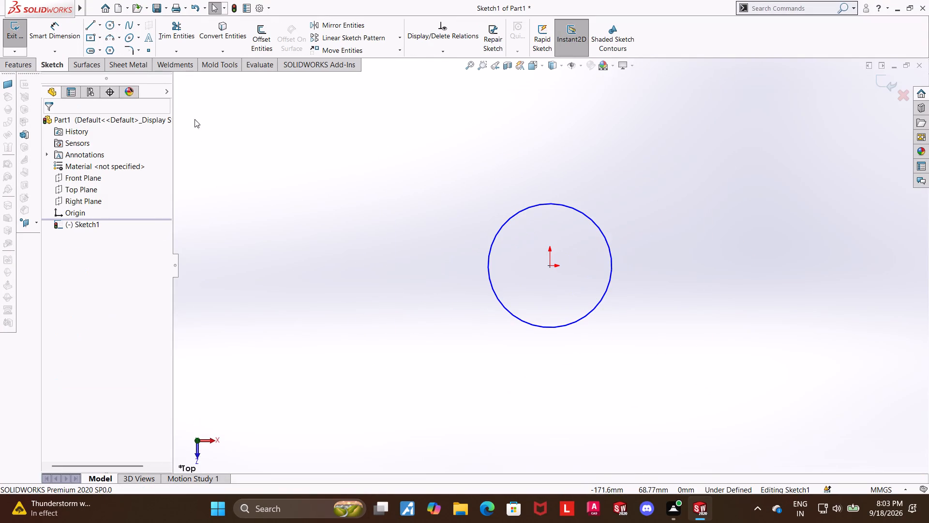
# Dimension the circle's diameter to 12 mm and exit the sketch.
pyautogui.click(69, 31)
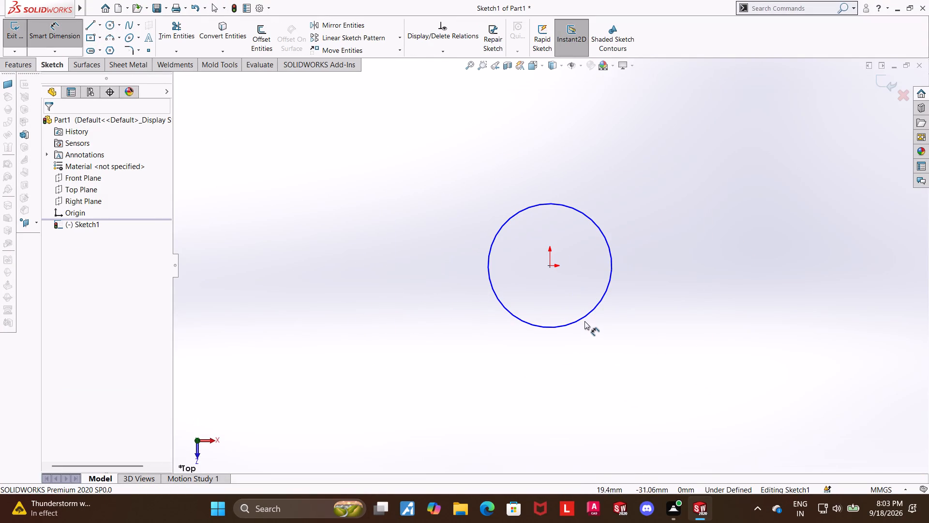
pyautogui.click(583, 316)
pyautogui.click(605, 347)
pyautogui.write('12')
pyautogui.press('Return')
pyautogui.click(48, 118)
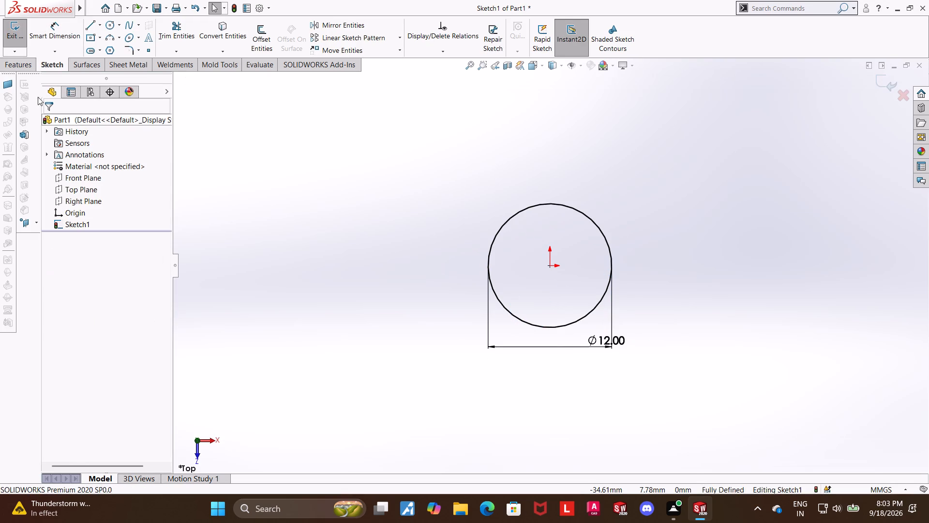
pyautogui.click(15, 31)
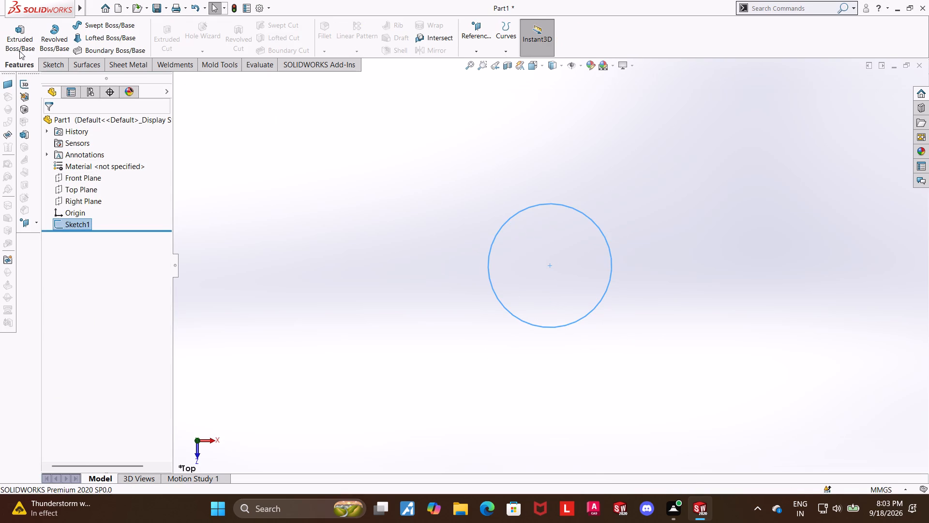
# Extrude the circle as a blind boss with a depth of 21 mm.
pyautogui.click(17, 48)
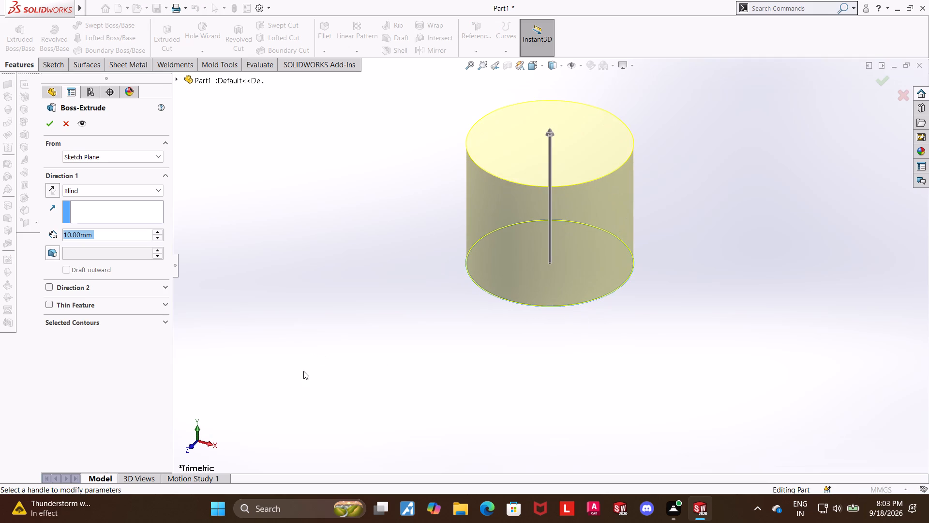
pyautogui.press('8')
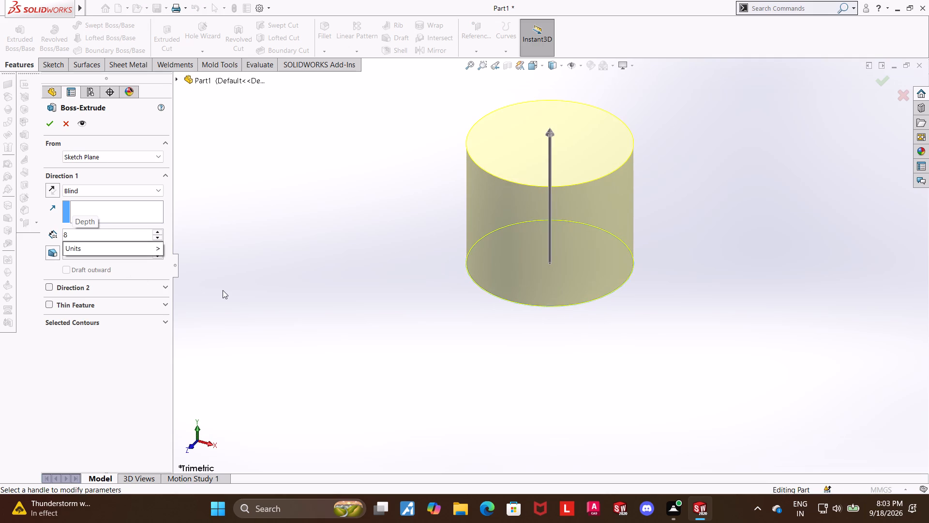
pyautogui.press('BackSpace')
pyautogui.press('BackSpace')
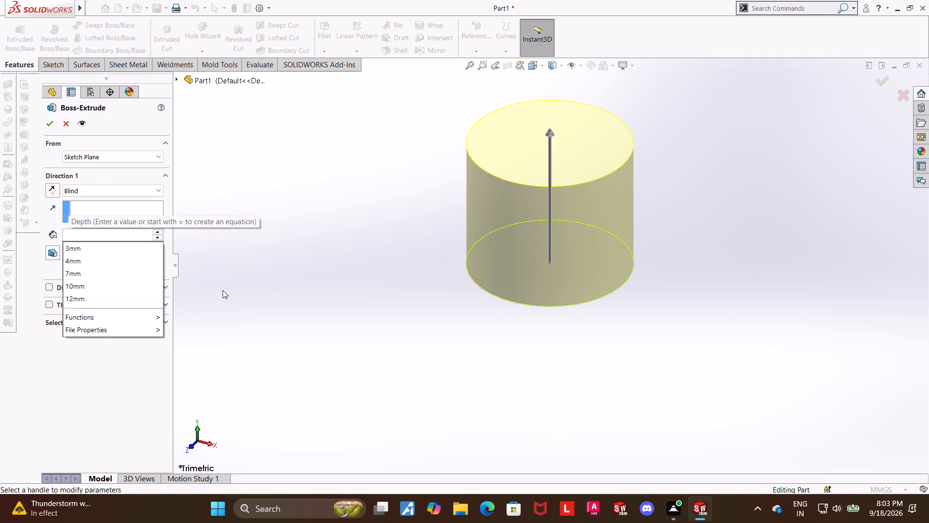
pyautogui.write('21')
pyautogui.press('Return')
pyautogui.scroll(8, 584, 188)
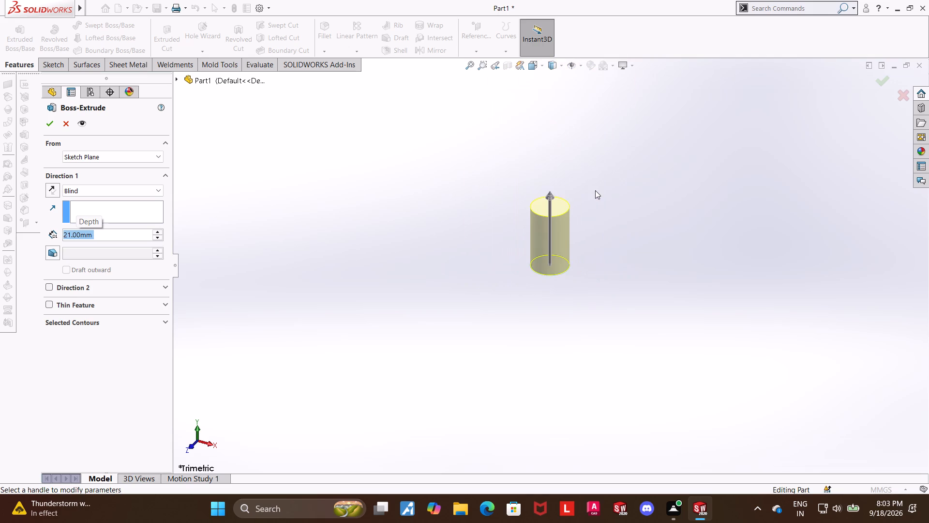
pyautogui.scroll(-3, 550, 265)
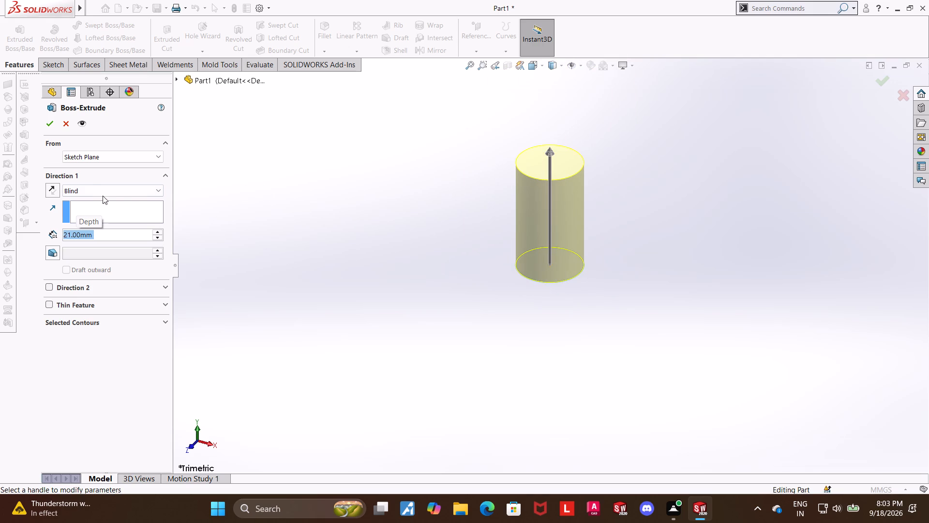
pyautogui.click(49, 126)
# Edit the cylinder's boss extrusion and set its depth to 50 mm.
pyautogui.scroll(2, 638, 225)
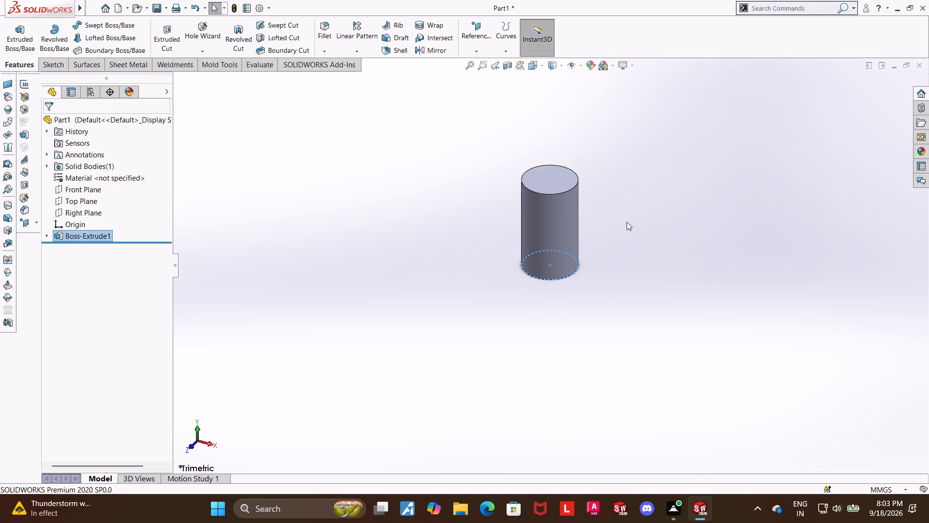
pyautogui.scroll(-4, 601, 215)
pyautogui.scroll(1, 589, 254)
pyautogui.moveTo(588, 254); pyautogui.dragTo(588, 201, button='middle')
pyautogui.click(604, 237)
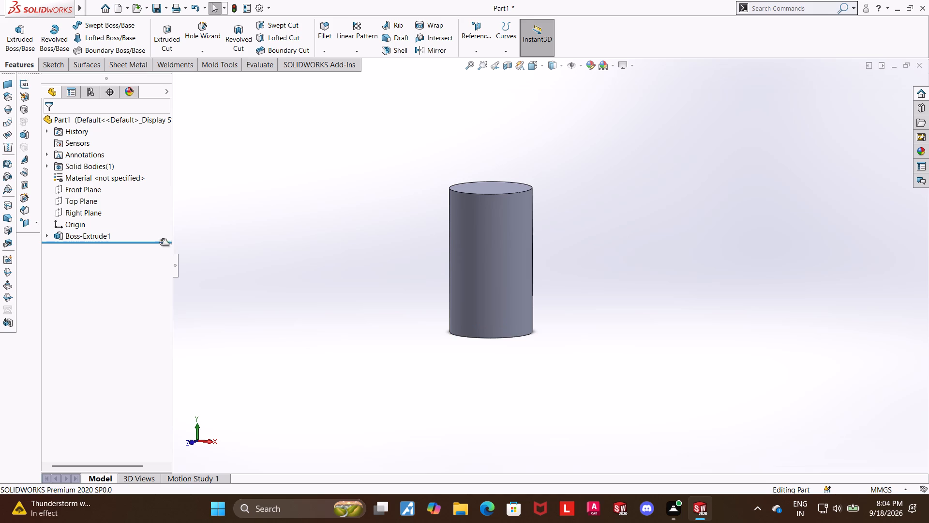
pyautogui.click(60, 237)
pyautogui.click(75, 210)
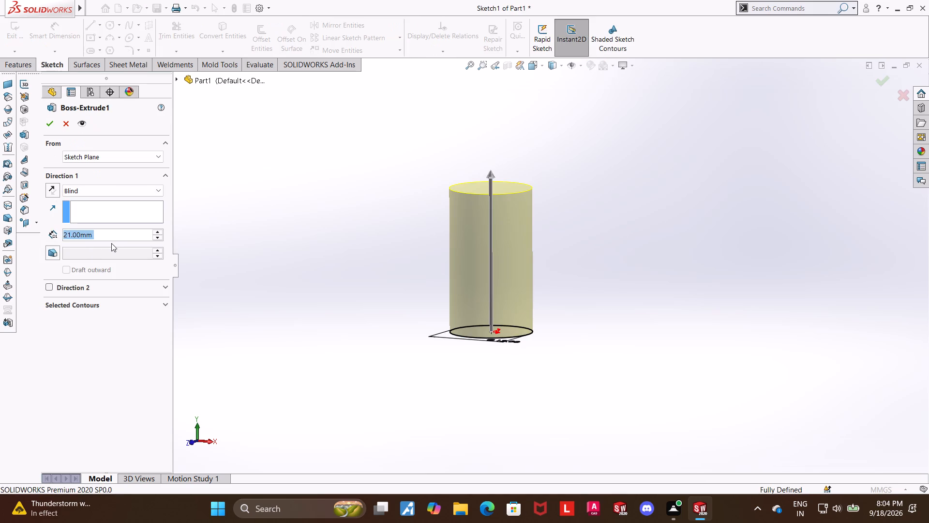
pyautogui.write('50')
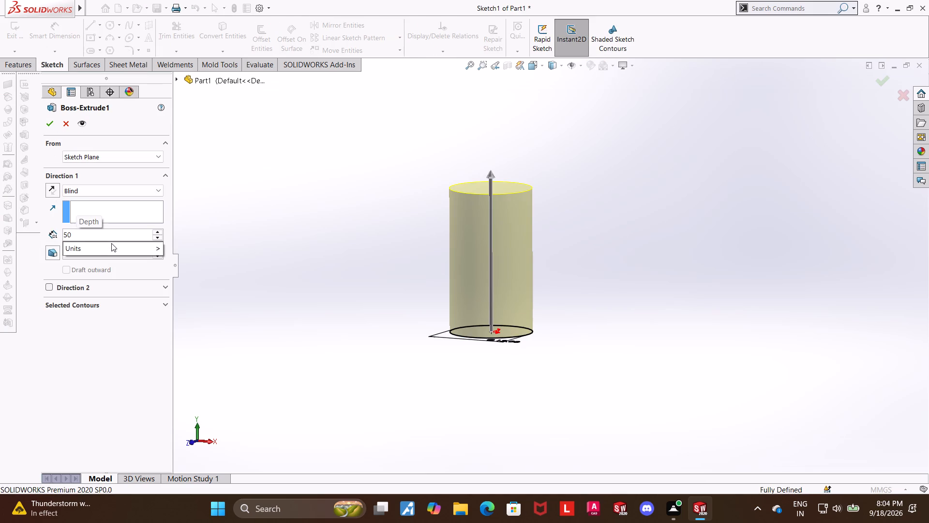
pyautogui.press('Return')
pyautogui.scroll(3, 578, 288)
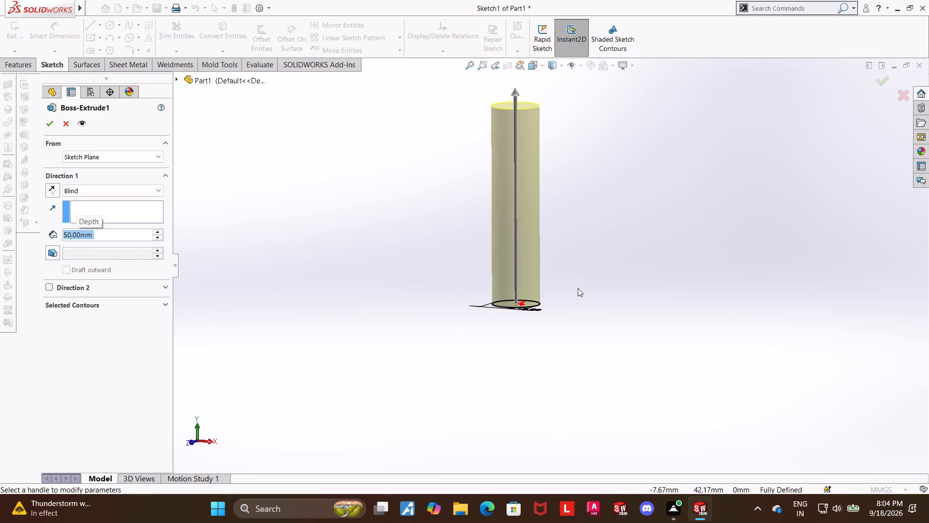
pyautogui.scroll(-1, 553, 286)
pyautogui.scroll(3, 567, 286)
pyautogui.scroll(-1, 554, 212)
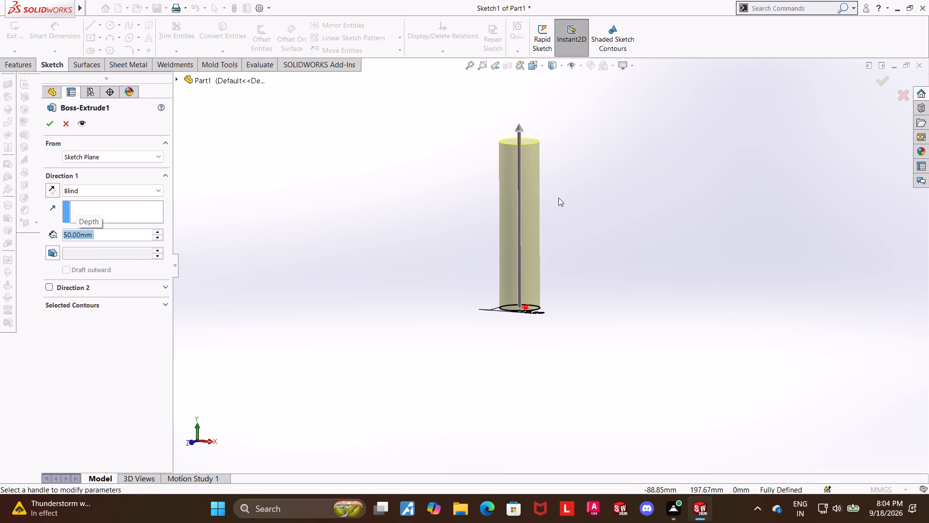
pyautogui.scroll(-1, 558, 198)
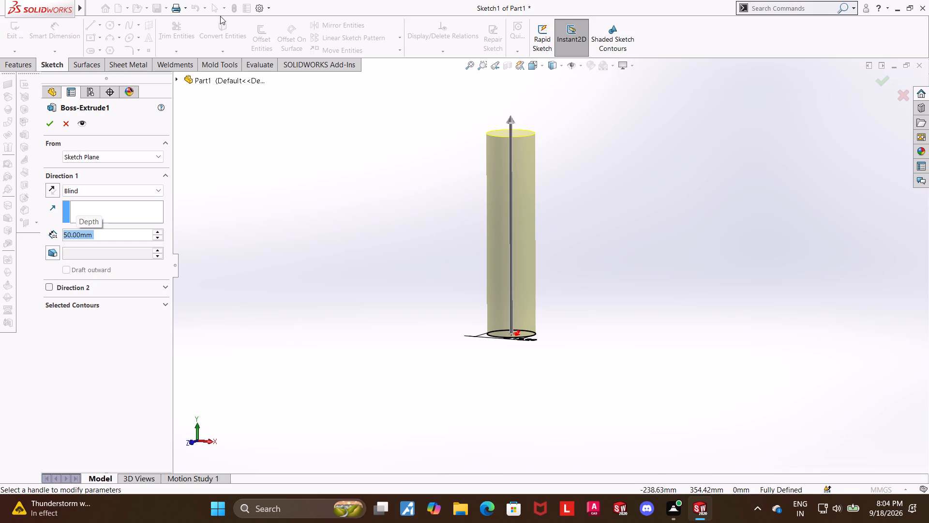
pyautogui.click(54, 123)
pyautogui.click(665, 149)
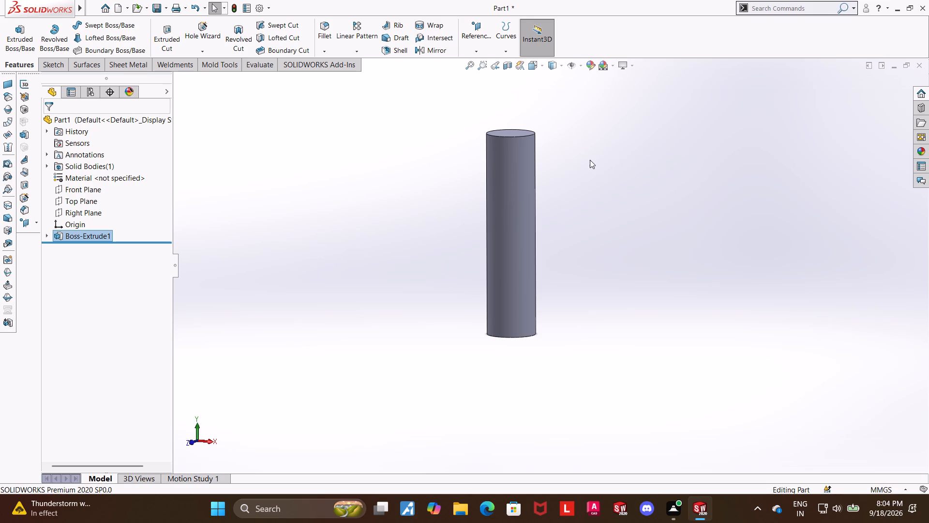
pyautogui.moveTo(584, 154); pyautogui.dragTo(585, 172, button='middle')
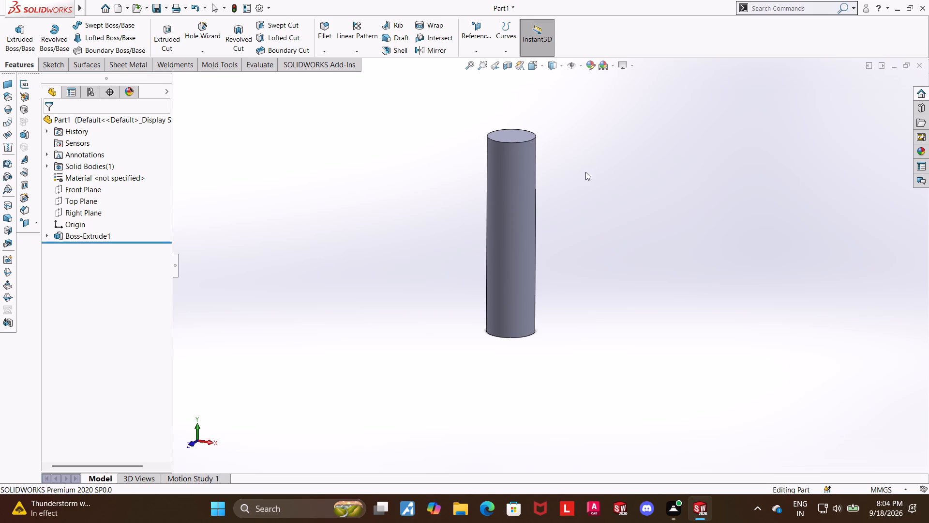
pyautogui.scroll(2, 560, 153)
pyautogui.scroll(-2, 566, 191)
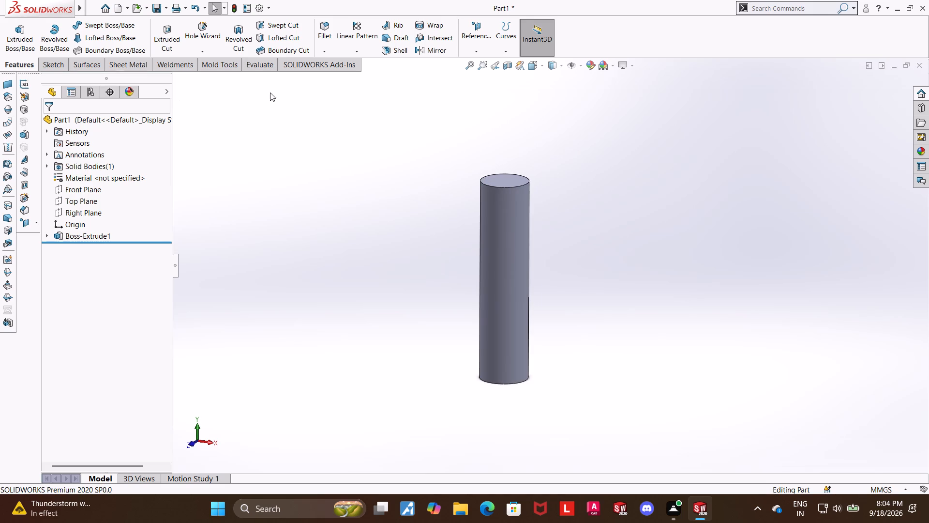
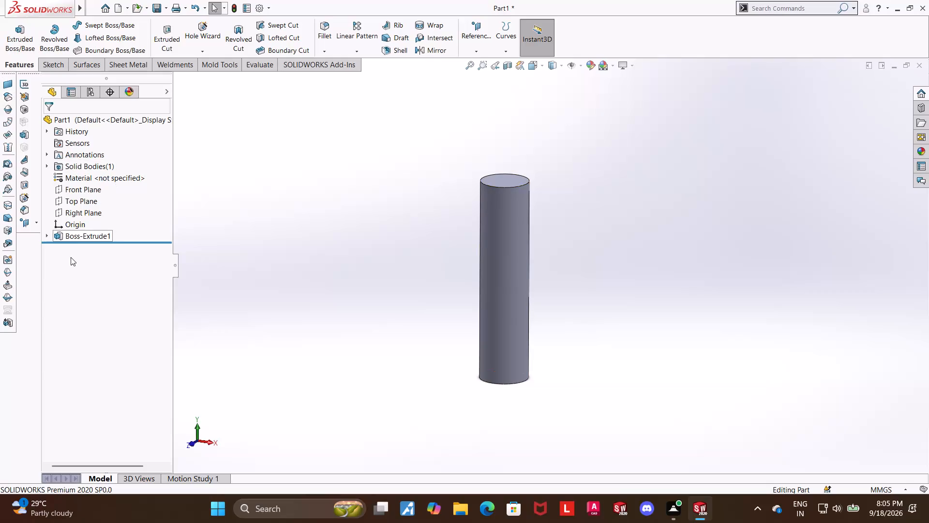
# Edit the cylinder's boss extrusion and set its depth to 71 mm.
pyautogui.click(78, 239)
pyautogui.click(81, 214)
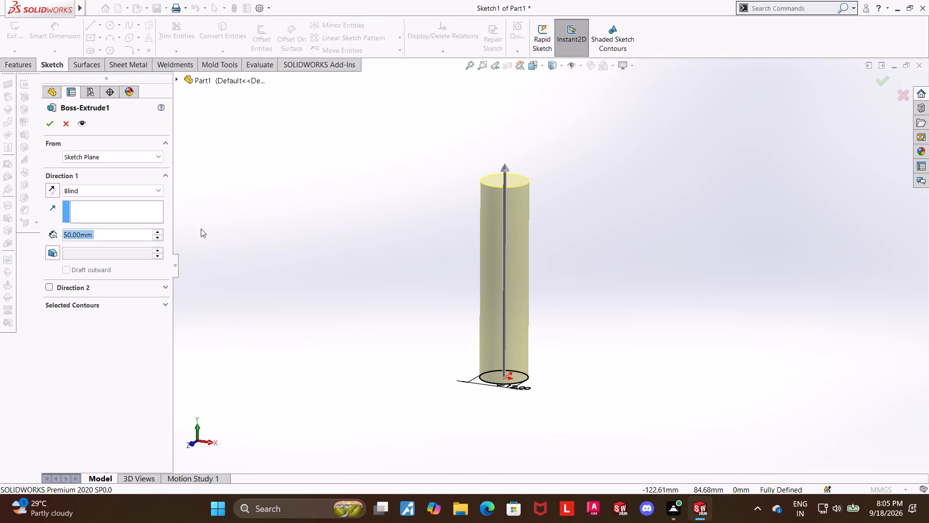
pyautogui.write('71')
pyautogui.press('Return')
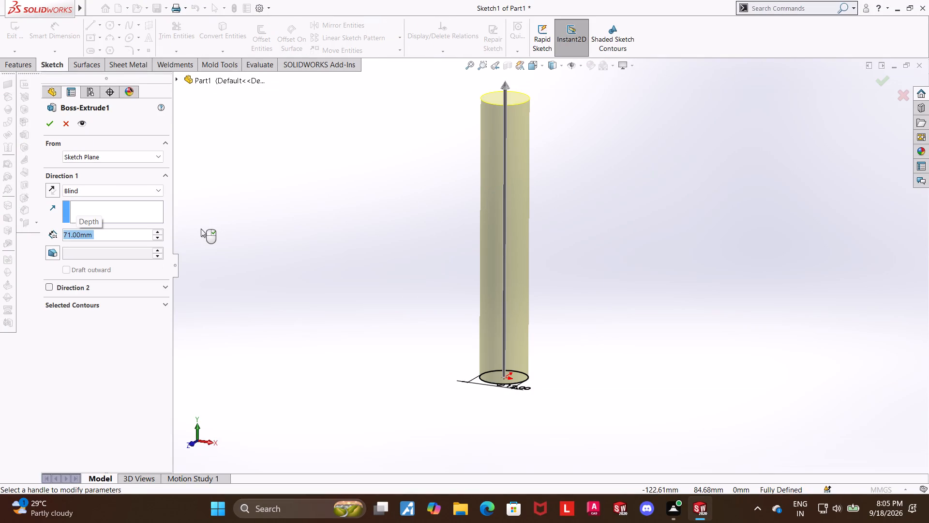
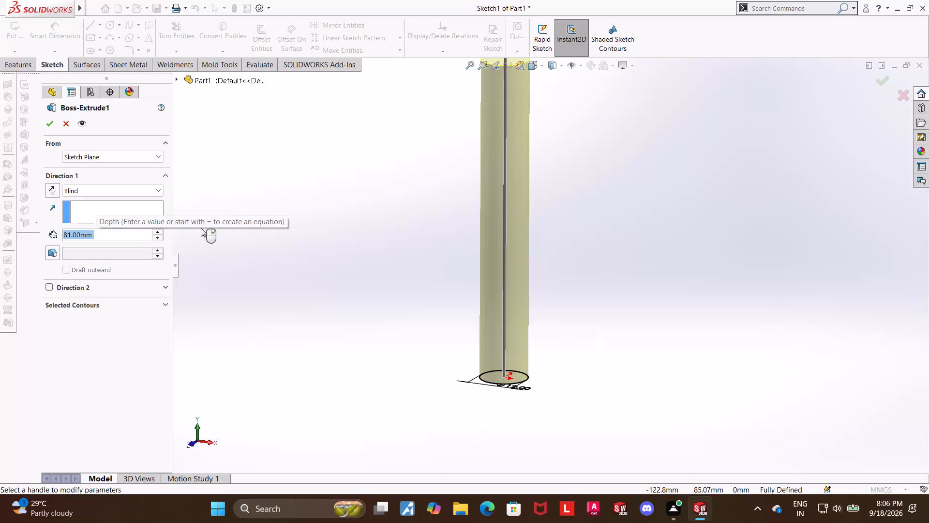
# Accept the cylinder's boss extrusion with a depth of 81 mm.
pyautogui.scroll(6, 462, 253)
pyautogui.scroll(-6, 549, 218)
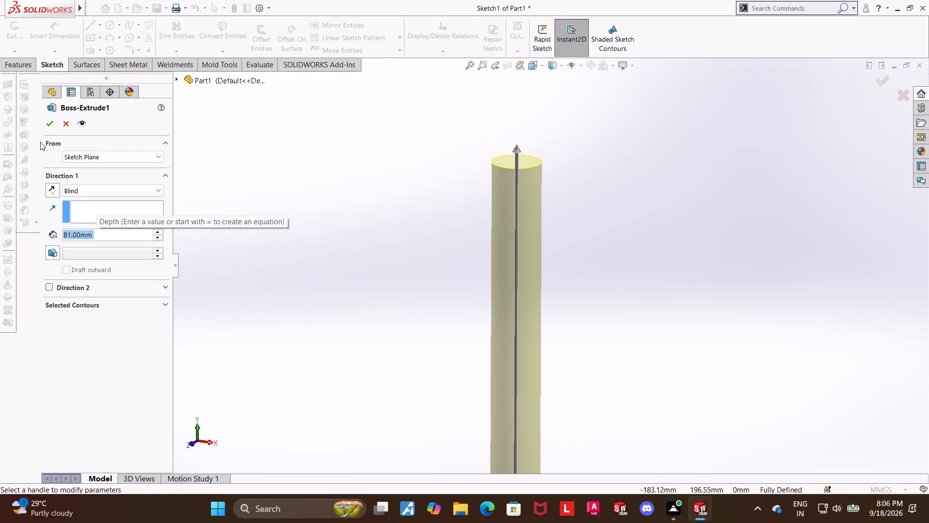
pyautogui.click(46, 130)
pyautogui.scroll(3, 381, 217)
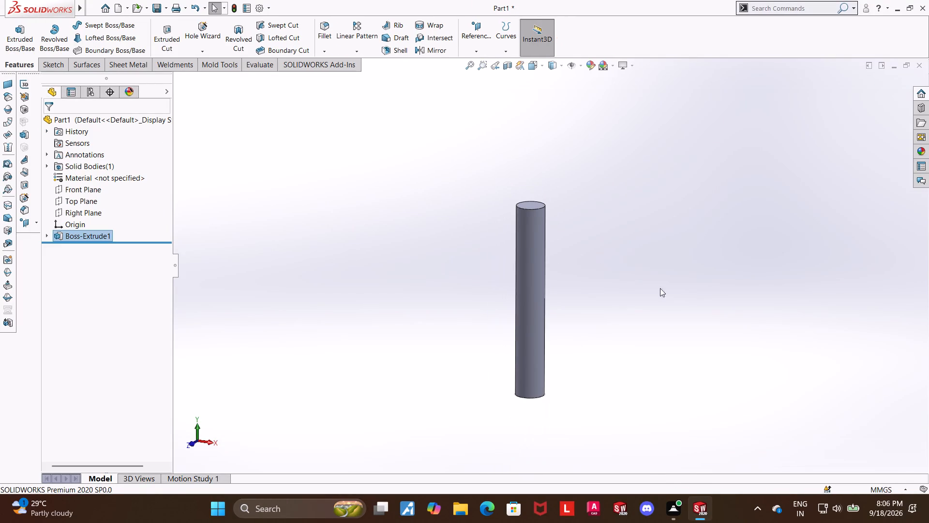
# On the Front Plane, sketch a vertical centerline about 104 mm long upward from the origin, and exit the sketch.
pyautogui.click(605, 303)
pyautogui.moveTo(618, 259); pyautogui.dragTo(635, 250, button='middle')
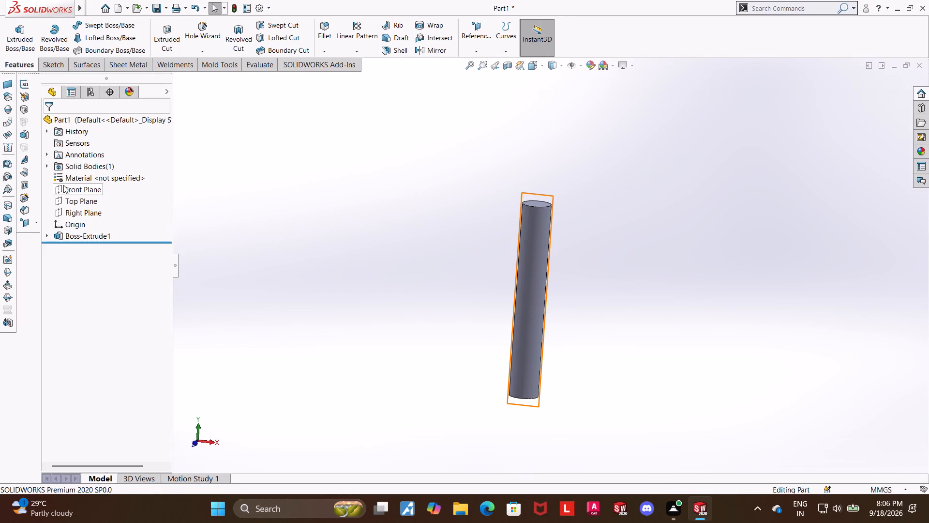
pyautogui.click(69, 185)
pyautogui.click(74, 173)
pyautogui.click(92, 248)
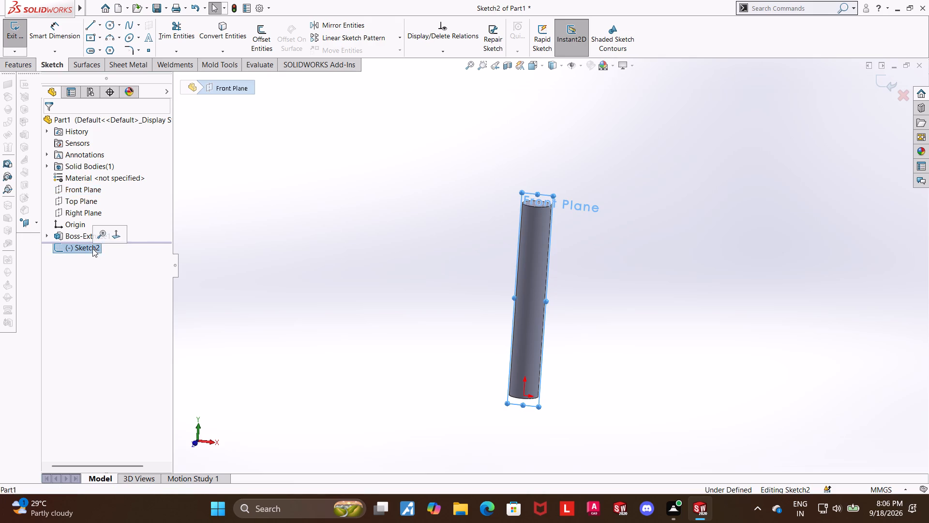
pyautogui.click(117, 237)
pyautogui.click(99, 24)
pyautogui.click(103, 48)
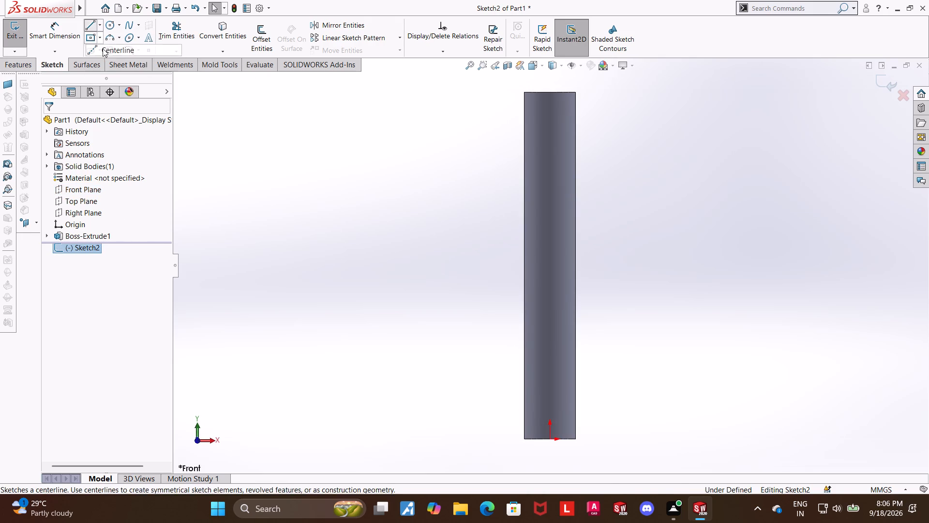
pyautogui.click(550, 441)
pyautogui.scroll(4, 550, 441)
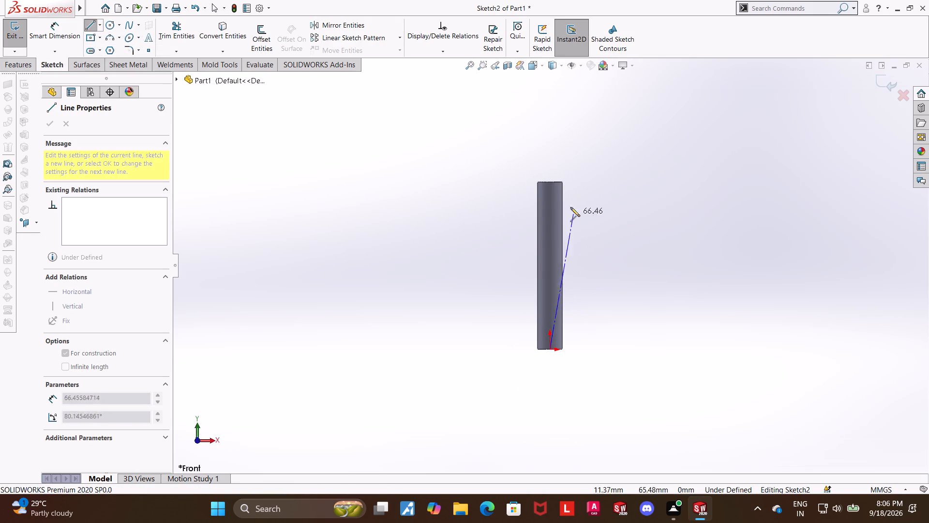
pyautogui.click(550, 135)
pyautogui.press('Escape')
pyautogui.click(80, 238)
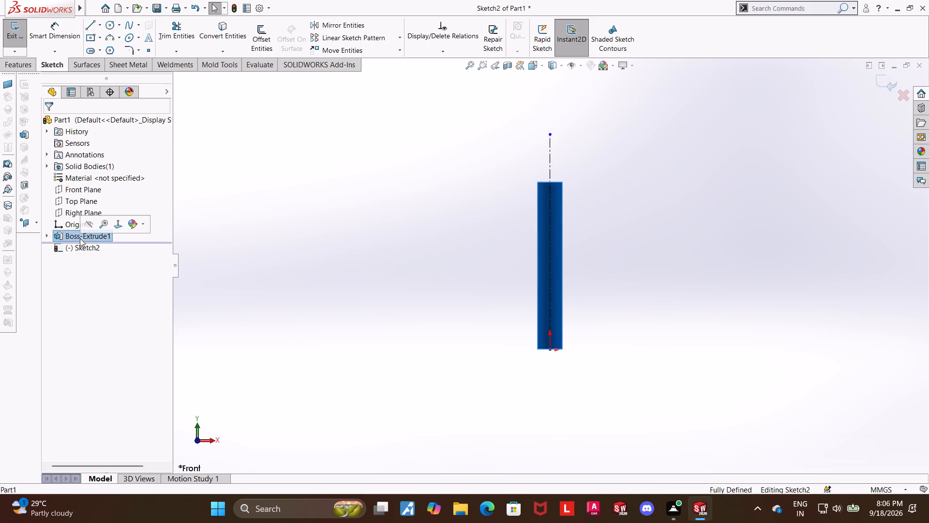
pyautogui.click(50, 236)
pyautogui.press('Escape')
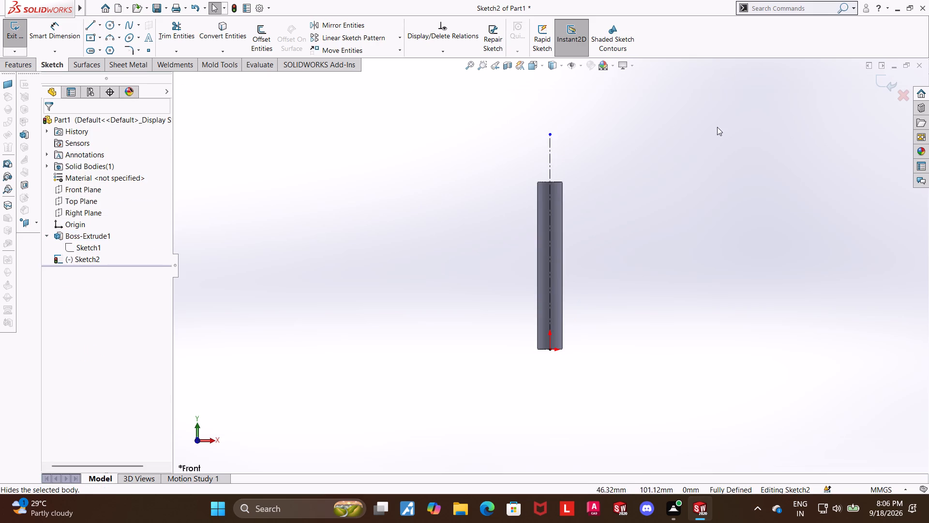
pyautogui.click(887, 79)
# Edit the cylinder's boss extrusion and set its blind depth to 71 mm.
pyautogui.click(96, 244)
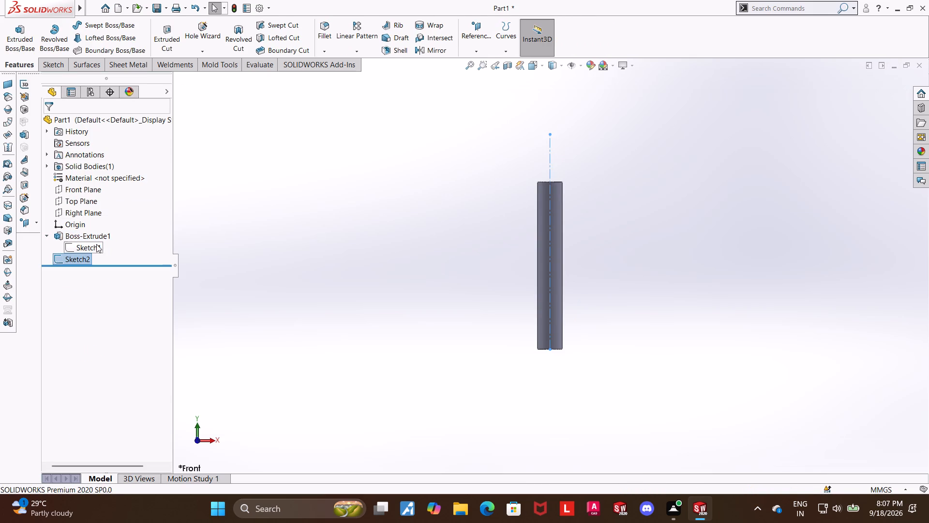
pyautogui.click(259, 269)
pyautogui.click(93, 236)
pyautogui.click(101, 210)
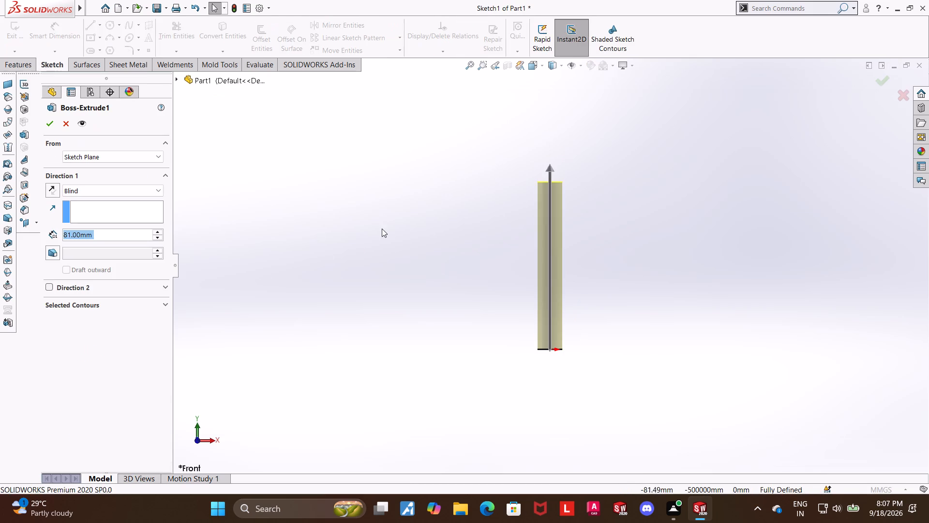
pyautogui.write('71')
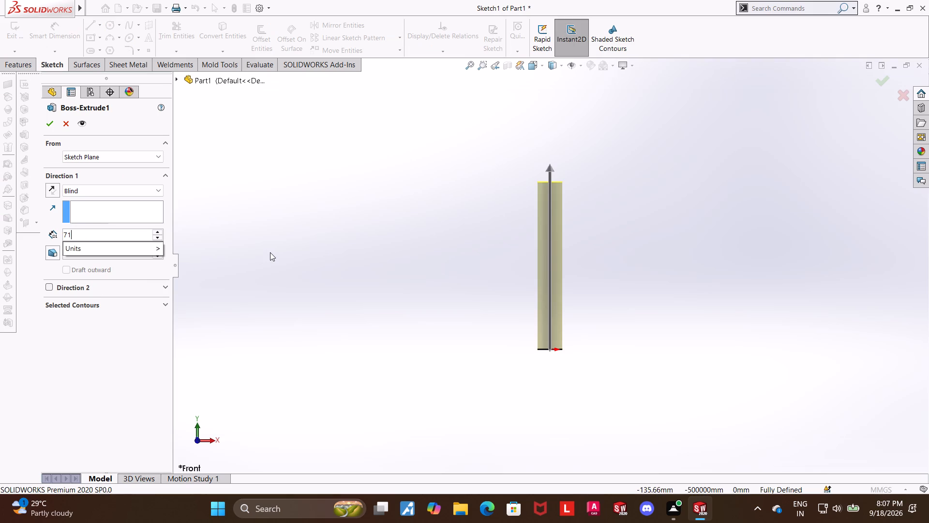
pyautogui.press('Return')
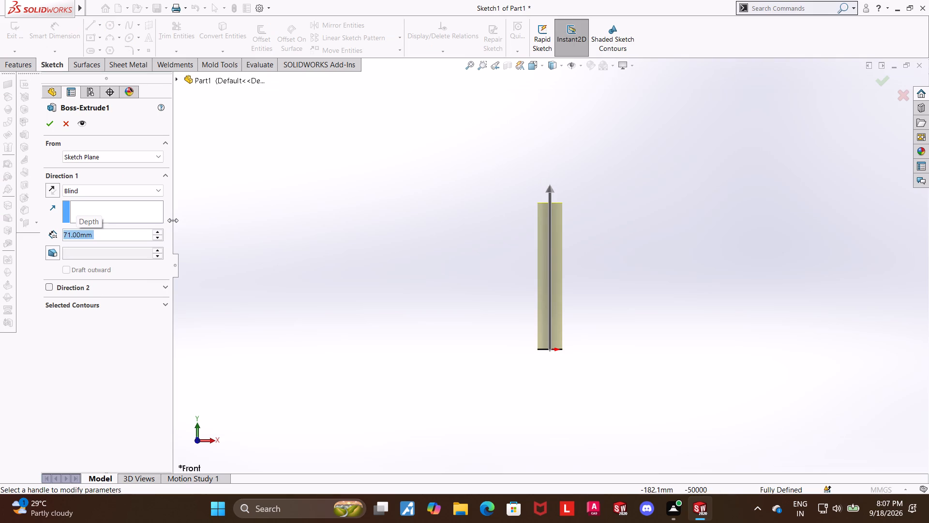
pyautogui.click(51, 124)
pyautogui.click(473, 233)
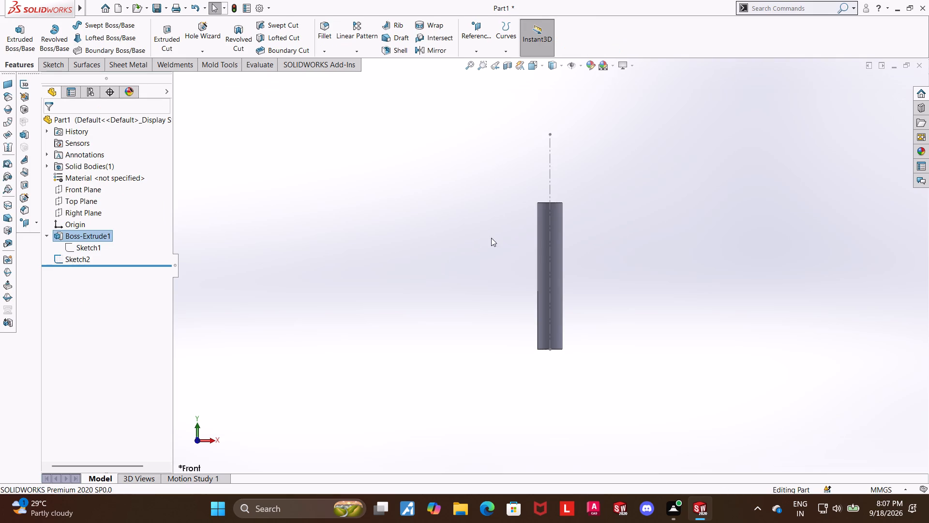
# Reopen the centerline sketch and draw a circle about 16 mm in diameter centred where the centerline meets the cylinder's top edge.
pyautogui.moveTo(726, 230); pyautogui.dragTo(717, 253, button='middle')
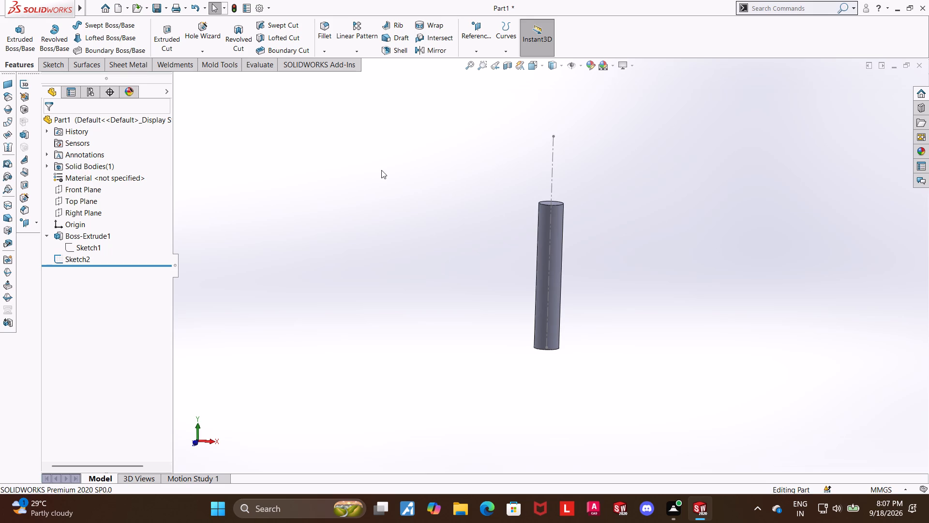
pyautogui.click(72, 262)
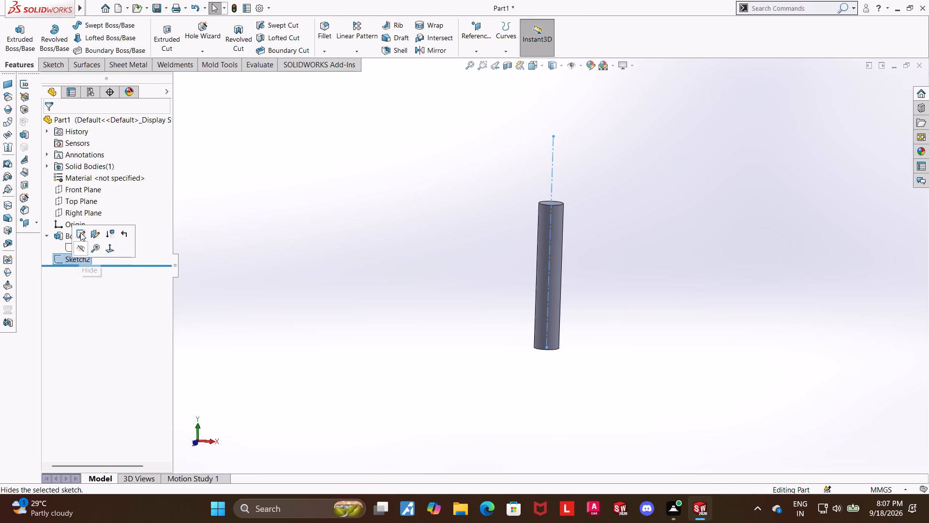
pyautogui.click(80, 232)
pyautogui.click(80, 256)
pyautogui.click(105, 246)
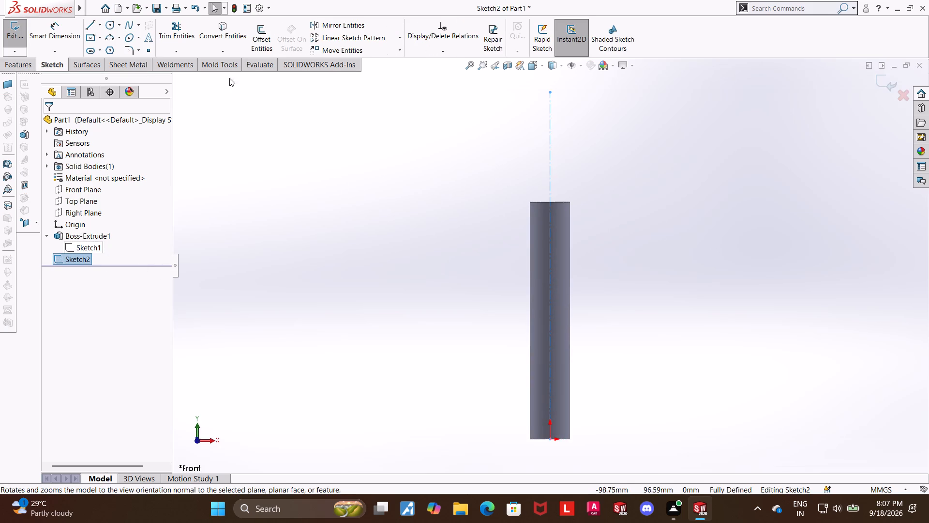
pyautogui.click(108, 28)
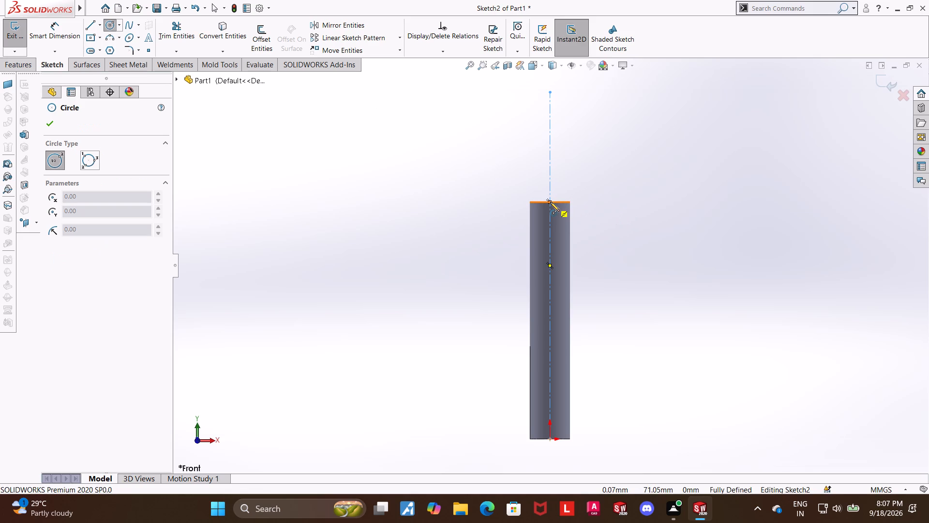
pyautogui.click(550, 201)
pyautogui.click(576, 194)
pyautogui.press('Escape')
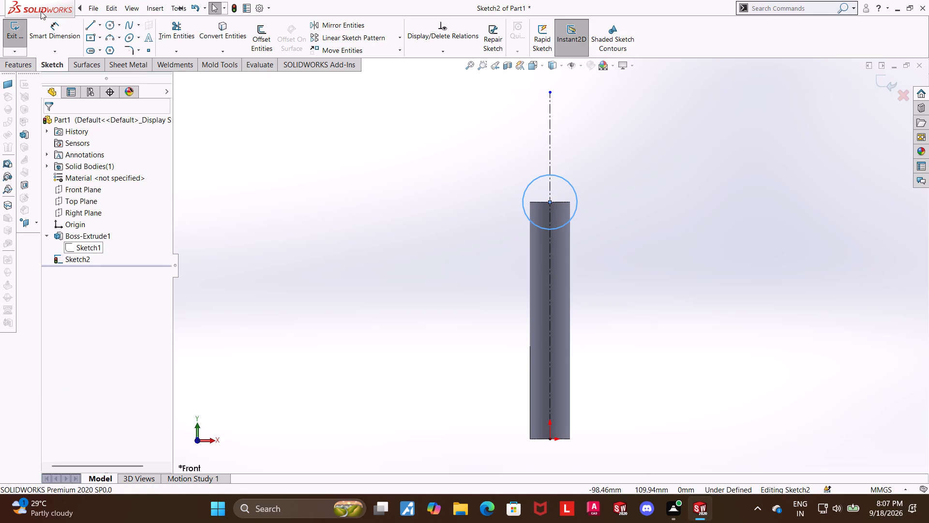
# Dimension the circle's diameter to 8 mm and exit the sketch.
pyautogui.click(46, 29)
pyautogui.click(534, 180)
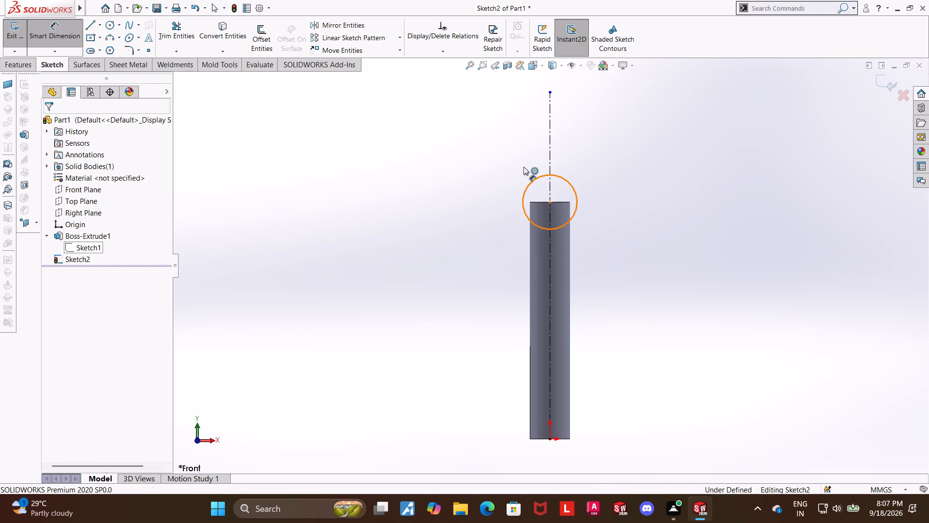
pyautogui.click(515, 160)
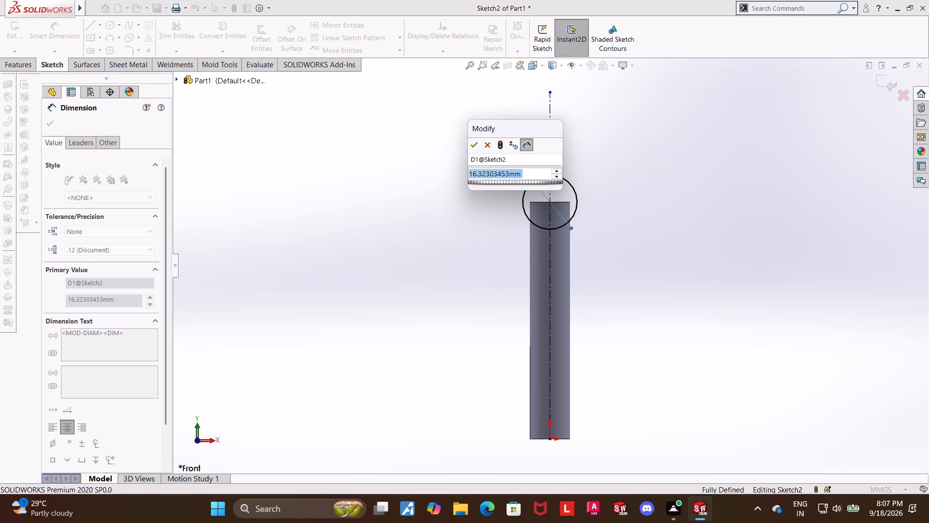
pyautogui.press('8')
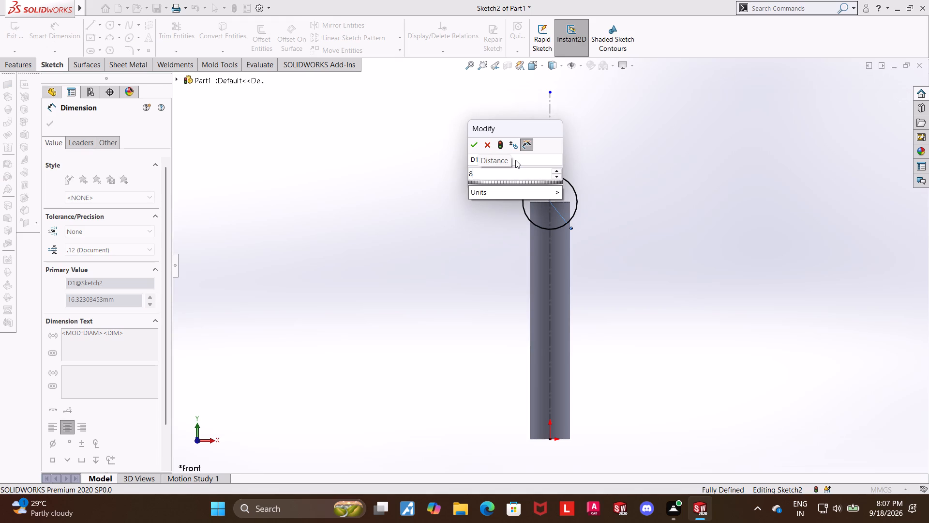
pyautogui.press('Return')
pyautogui.press('Escape')
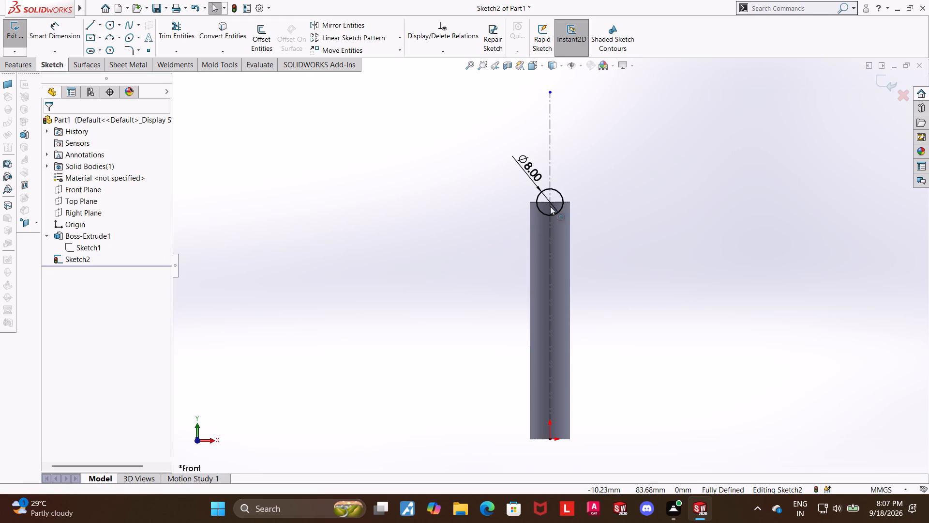
pyautogui.press('Escape')
pyautogui.scroll(-1, 556, 213)
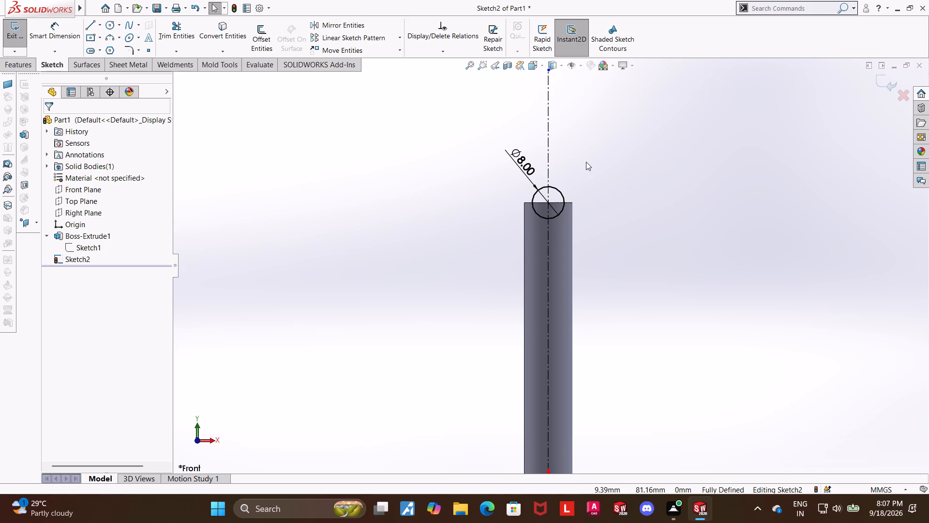
pyautogui.scroll(5, 712, 177)
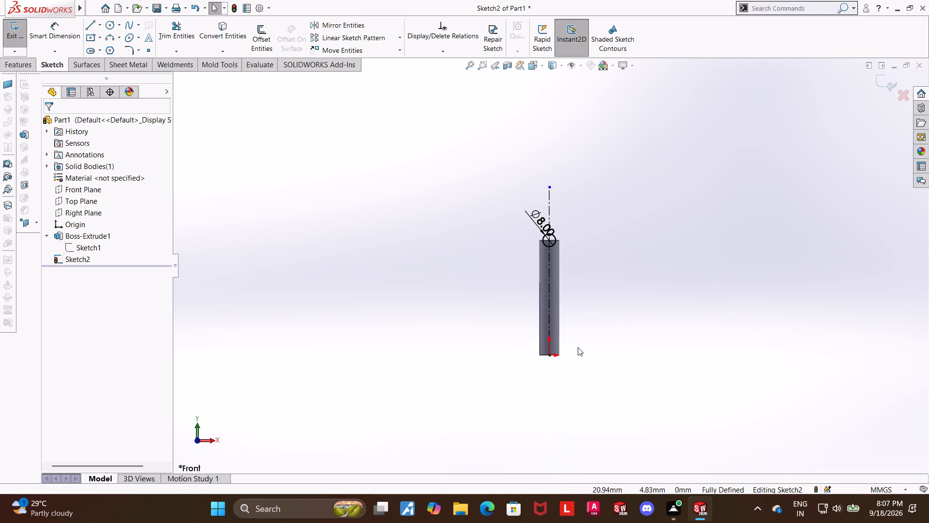
pyautogui.scroll(-2, 558, 340)
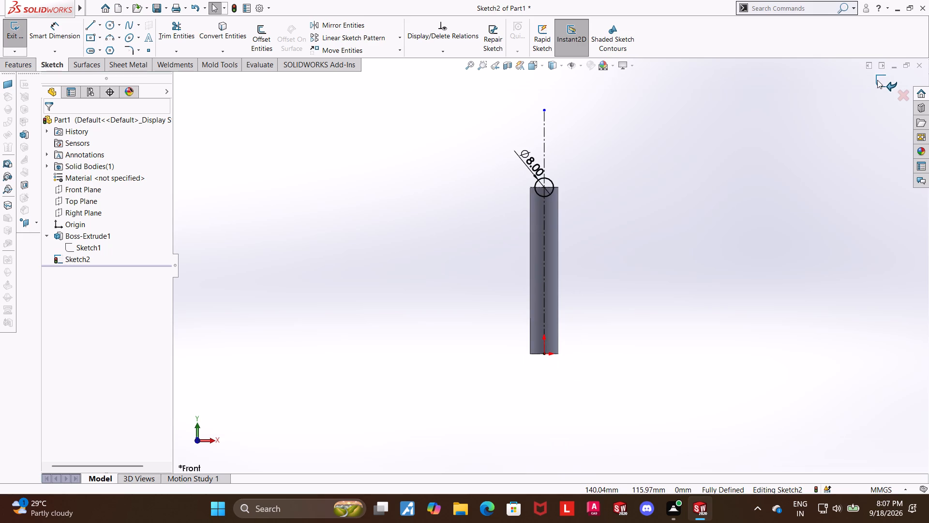
pyautogui.scroll(-1, 528, 327)
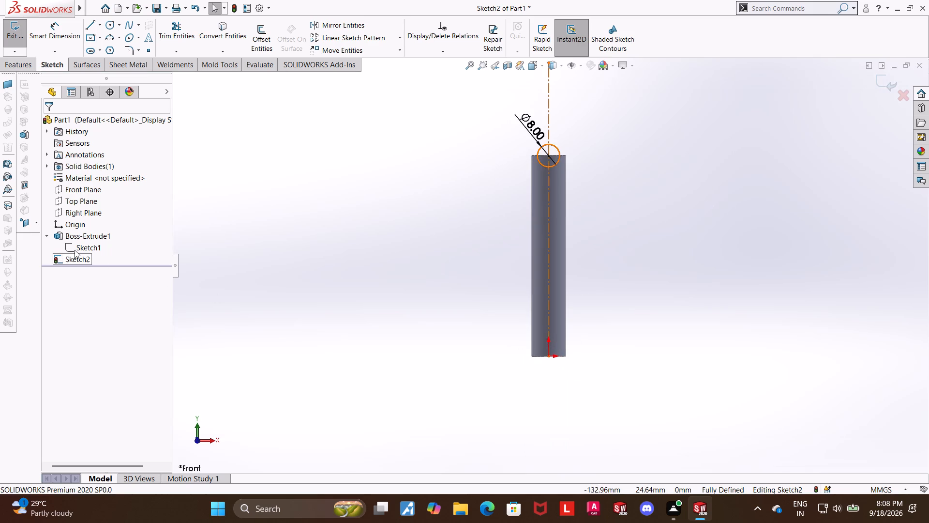
pyautogui.click(66, 240)
pyautogui.click(306, 223)
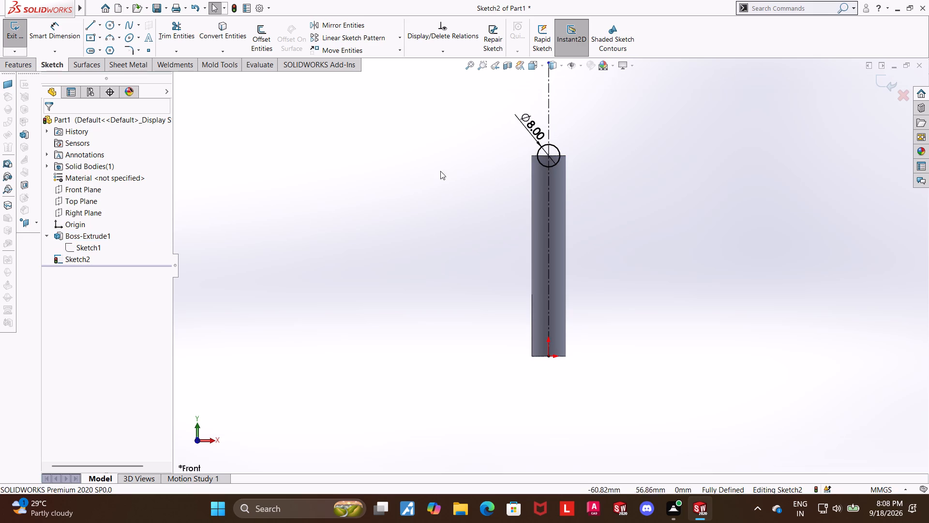
pyautogui.click(884, 83)
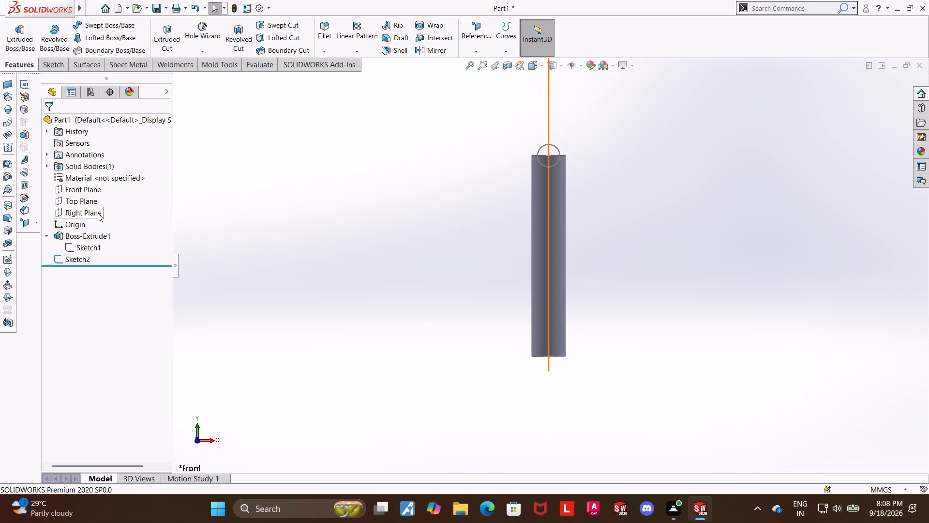
# Reopen the Front Plane sketch and draw a larger circle concentric with the 8 mm circle, extending beyond the cylinder's sides.
pyautogui.click(78, 260)
pyautogui.click(86, 234)
pyautogui.click(109, 25)
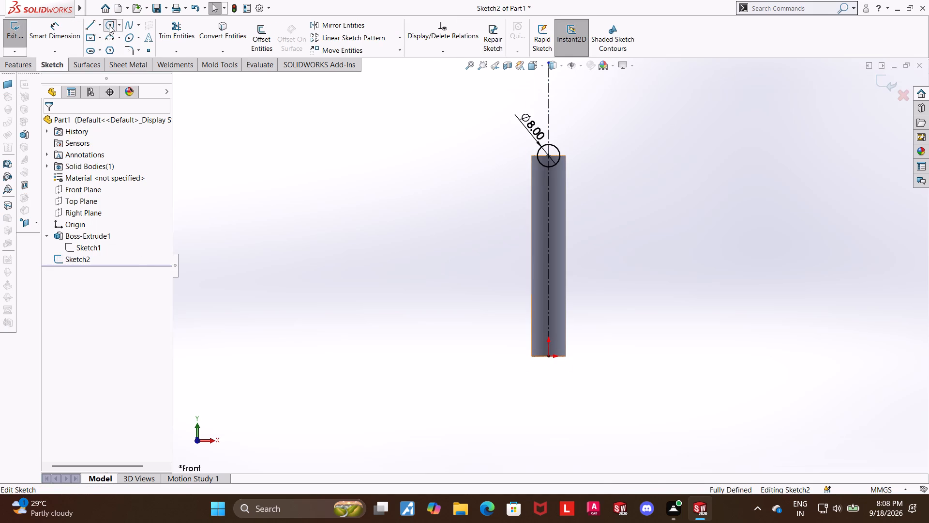
pyautogui.click(548, 154)
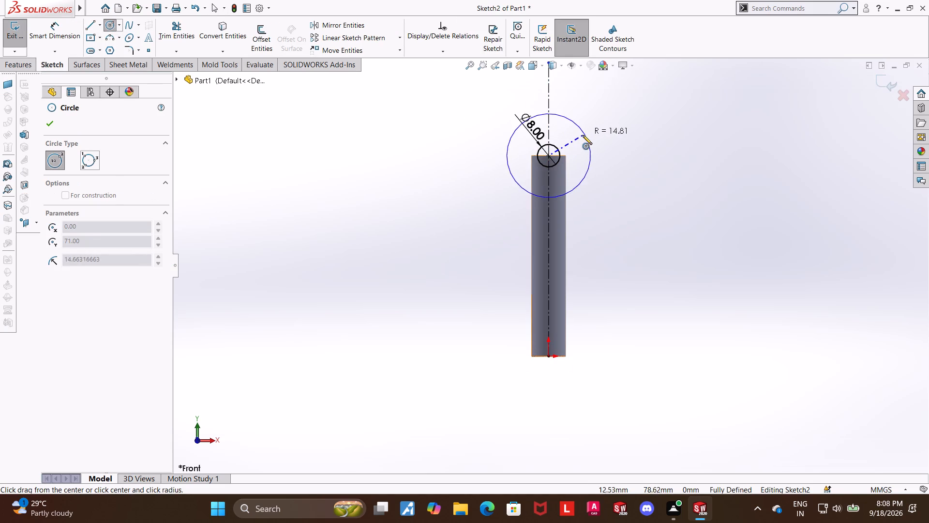
pyautogui.press('Escape')
pyautogui.scroll(-5, 557, 139)
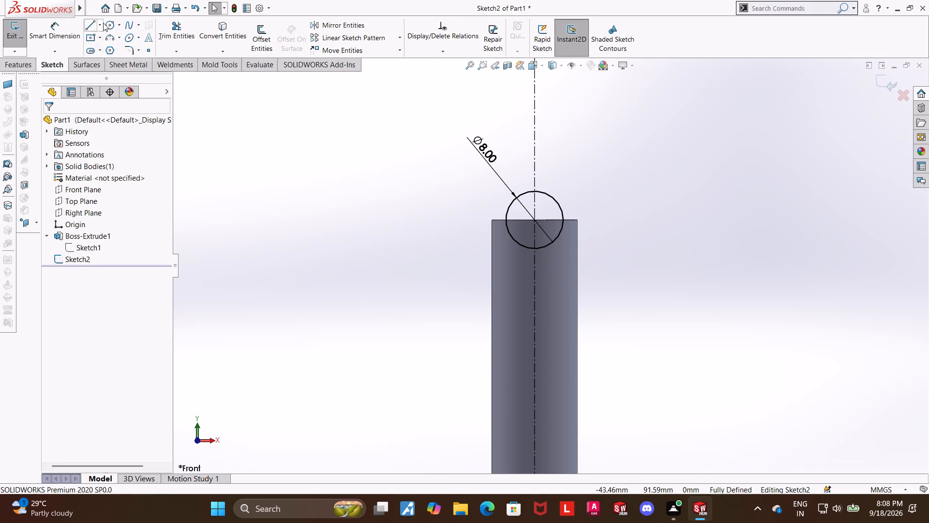
pyautogui.click(103, 23)
pyautogui.click(108, 27)
pyautogui.click(534, 221)
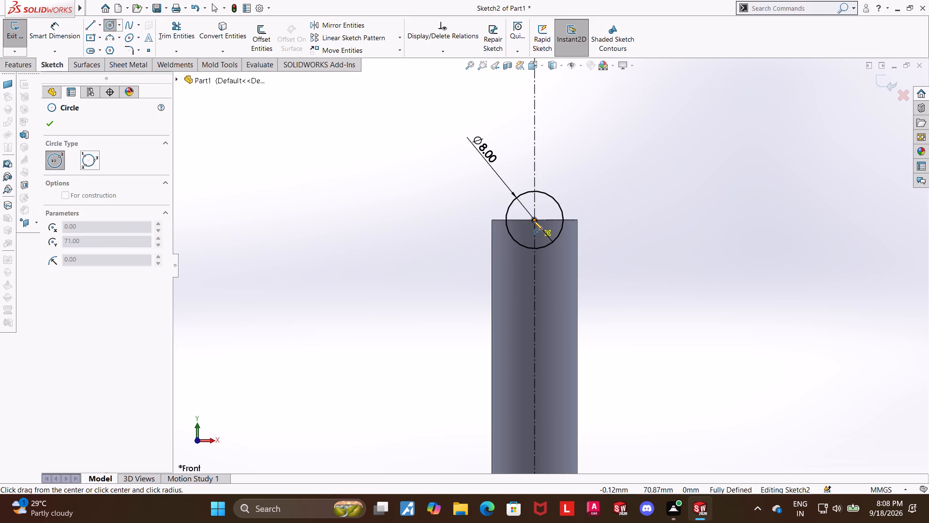
pyautogui.click(604, 175)
pyautogui.press('Escape')
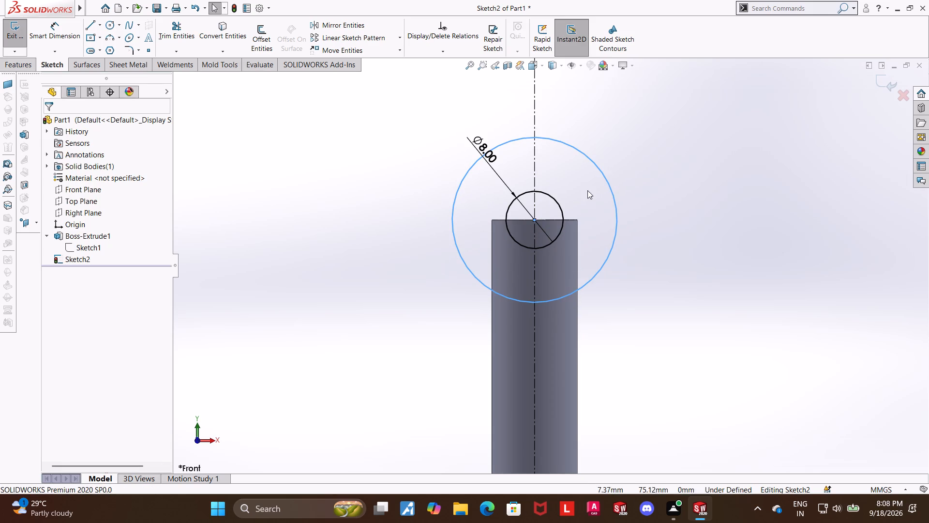
pyautogui.press('Escape')
# Trim away both halves of the larger circle around the 8 mm circle.
pyautogui.click(56, 38)
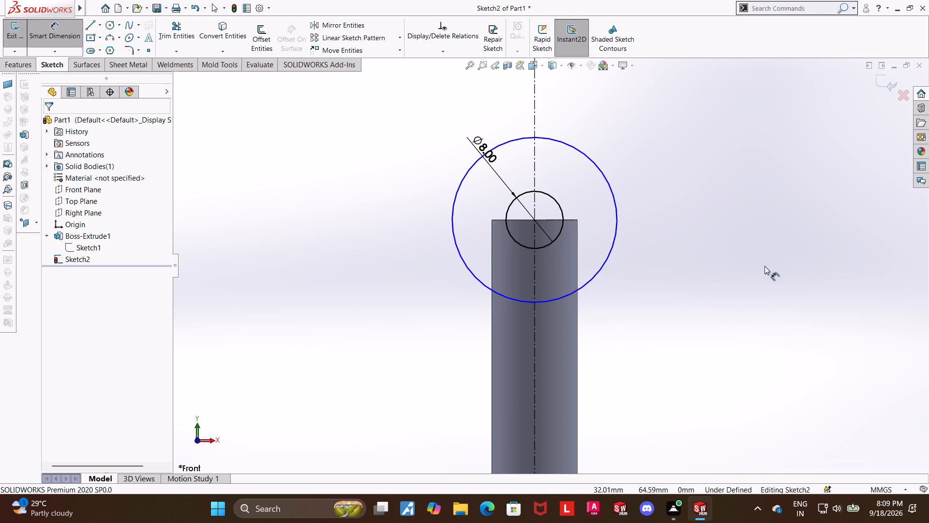
pyautogui.scroll(1, 764, 266)
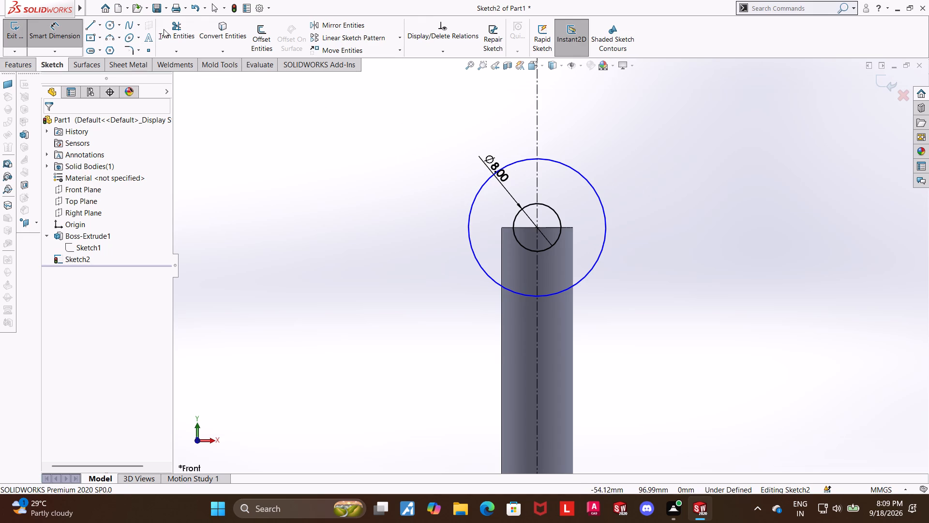
pyautogui.click(179, 34)
pyautogui.moveTo(594, 164); pyautogui.dragTo(586, 178)
pyautogui.moveTo(611, 165); pyautogui.dragTo(575, 187)
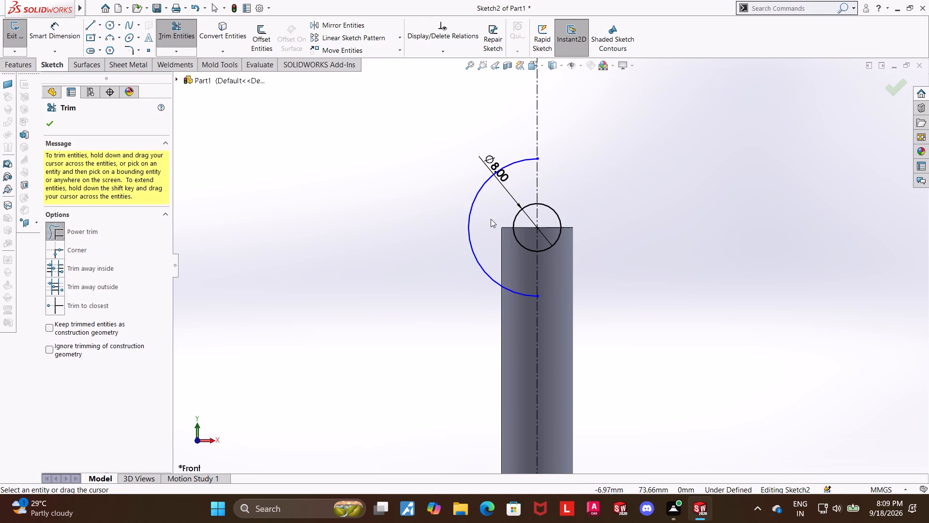
pyautogui.moveTo(493, 215); pyautogui.dragTo(455, 215)
# Sketch a horizontal centerline about 47 mm long above the cylinder, crossing the vertical centerline.
pyautogui.scroll(3, 440, 204)
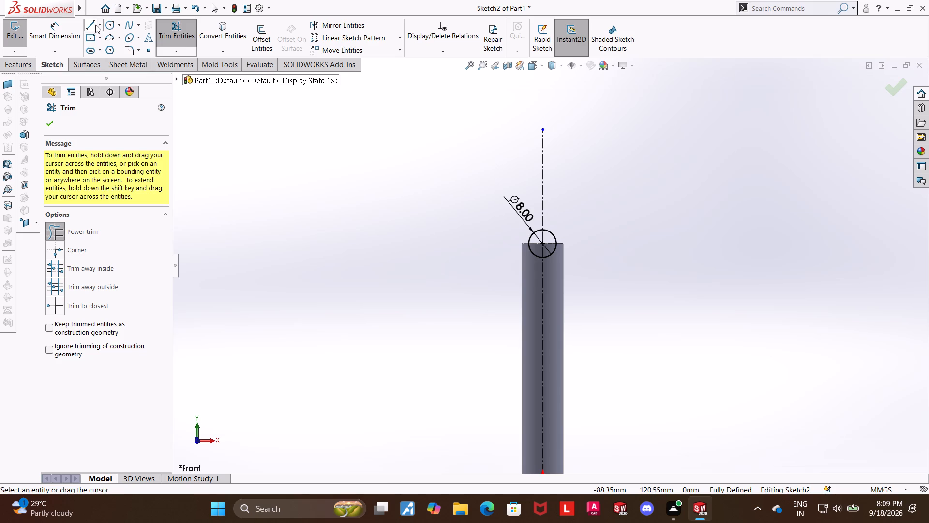
pyautogui.click(99, 25)
pyautogui.click(105, 48)
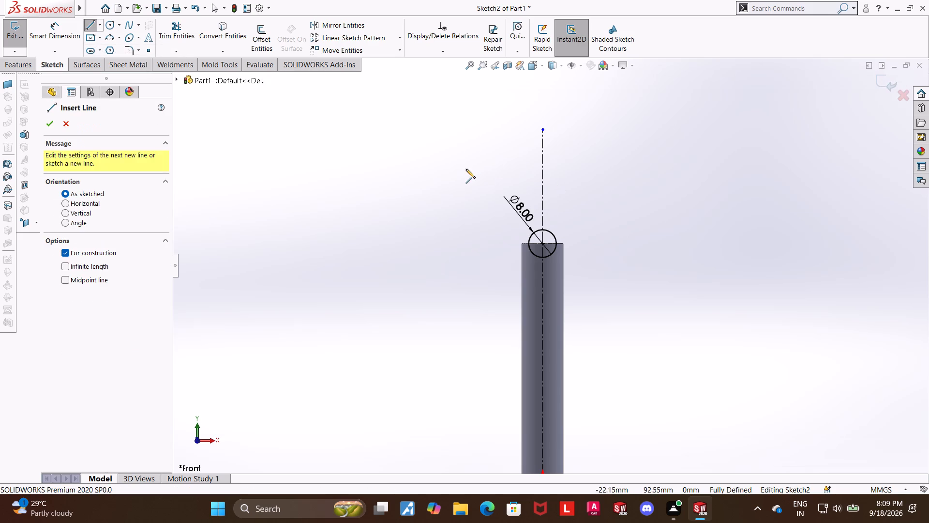
pyautogui.click(466, 169)
pyautogui.click(629, 169)
pyautogui.press('Escape')
pyautogui.press('Escape')
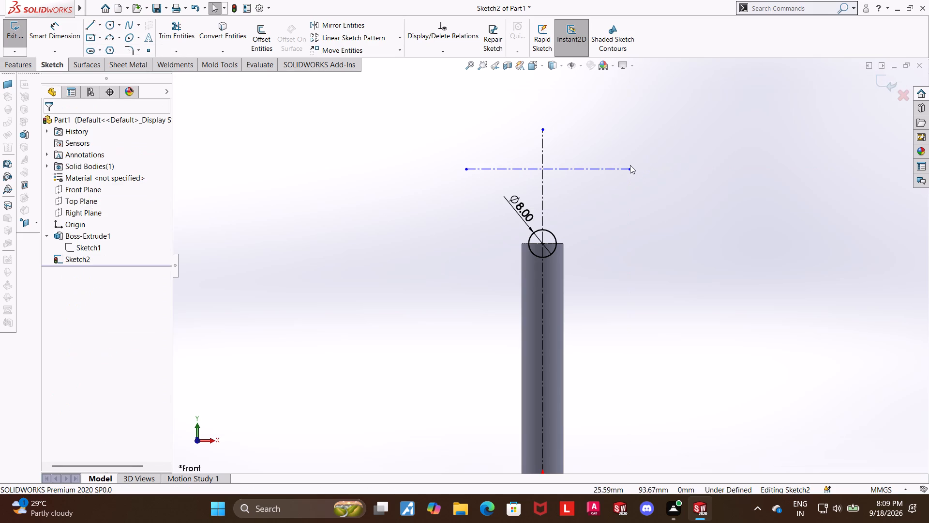
# Dimension the horizontal centerline 12.5 mm above the cylinder's top edge and exit the sketch.
pyautogui.click(71, 28)
pyautogui.click(529, 169)
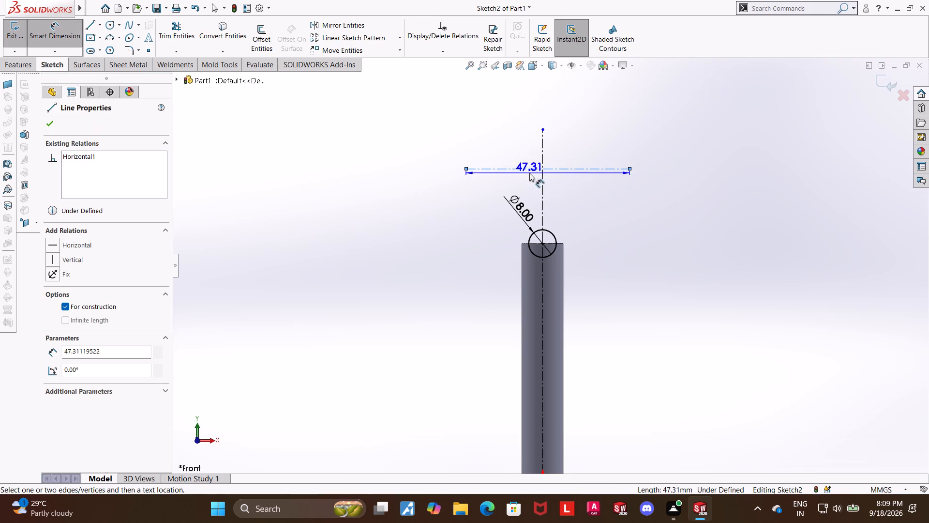
pyautogui.click(524, 243)
pyautogui.click(409, 228)
pyautogui.write('12.5')
pyautogui.press('Return')
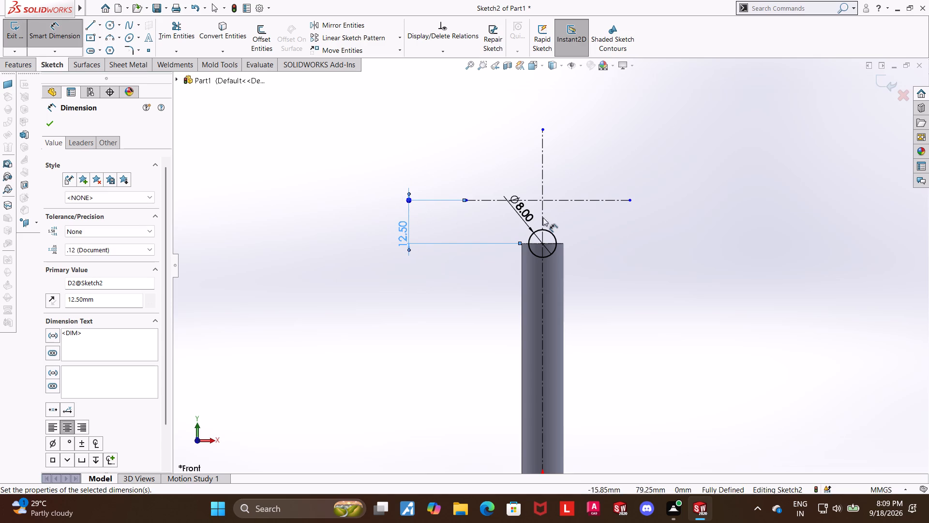
pyautogui.press('Escape')
pyautogui.click(887, 78)
# Revolve the 8 mm circle 360 degrees about the horizontal centerline as a boss, with the result merged.
pyautogui.click(53, 44)
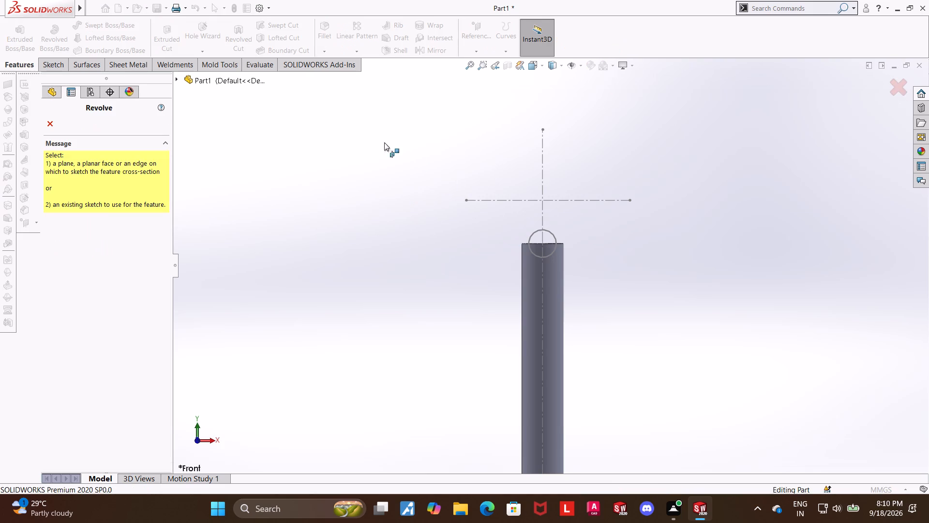
pyautogui.click(532, 232)
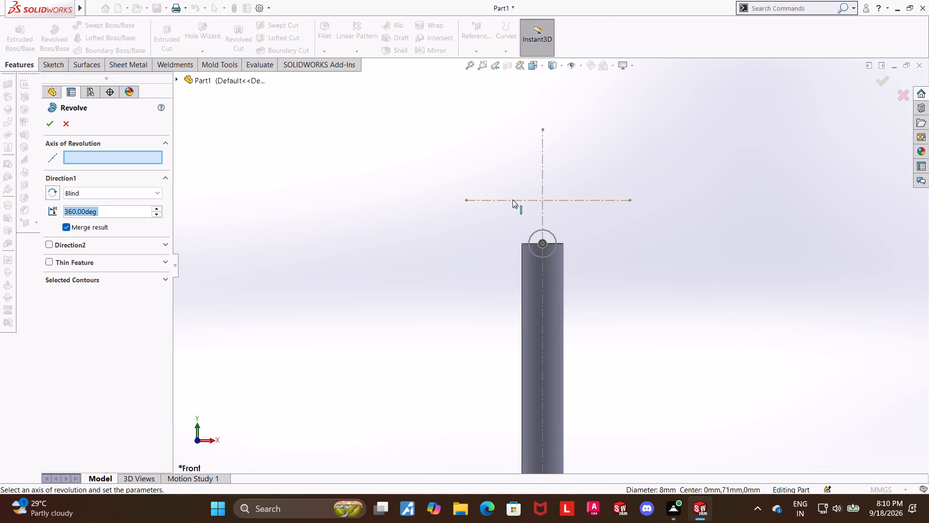
pyautogui.click(512, 200)
pyautogui.scroll(1, 388, 181)
pyautogui.moveTo(388, 181); pyautogui.dragTo(430, 183, button='middle')
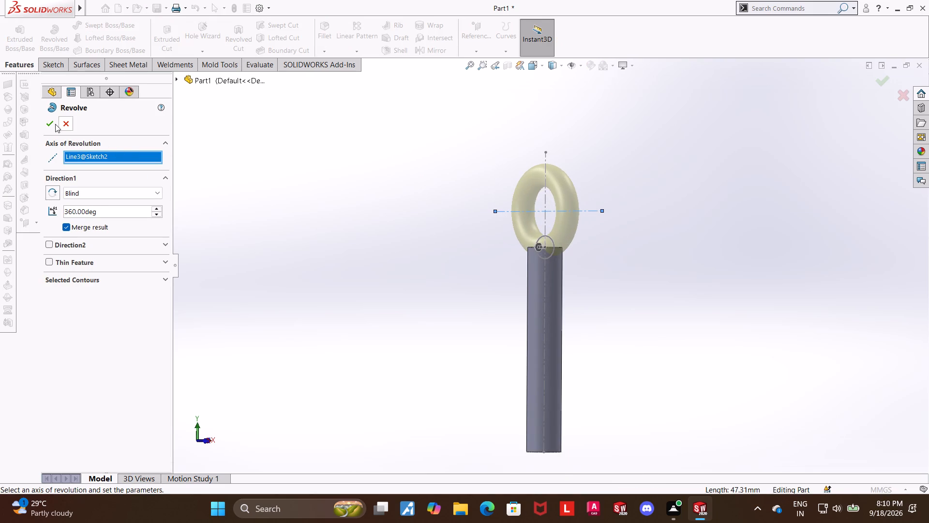
pyautogui.click(51, 122)
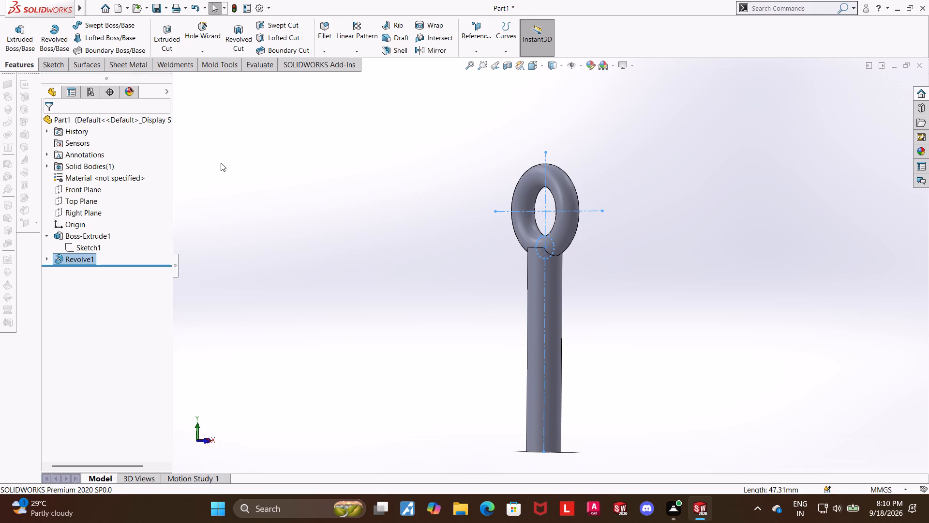
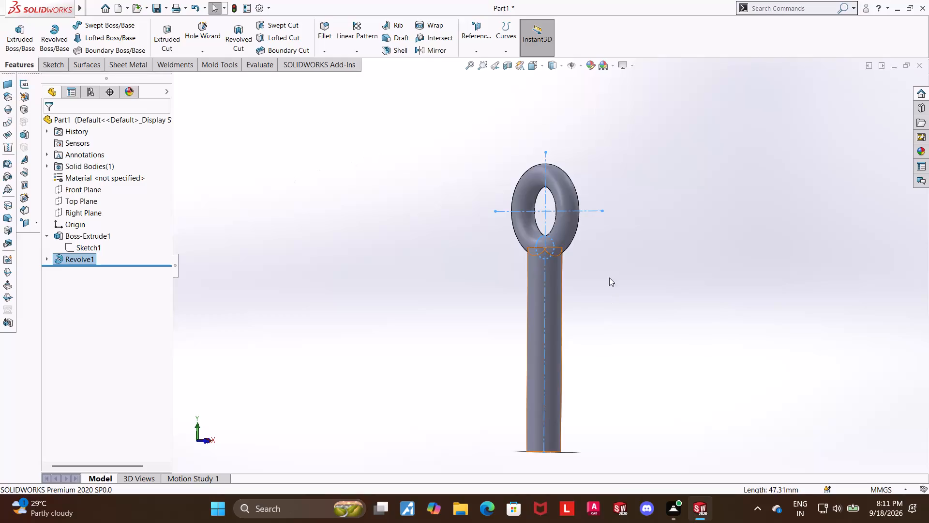
# Examine the junction between the revolved ring and the top of the shaft from several angles.
pyautogui.click(713, 294)
pyautogui.scroll(-2, 539, 257)
pyautogui.scroll(-3, 625, 200)
pyautogui.moveTo(631, 226); pyautogui.dragTo(652, 273, button='middle')
pyautogui.moveTo(572, 279); pyautogui.dragTo(589, 307, button='middle')
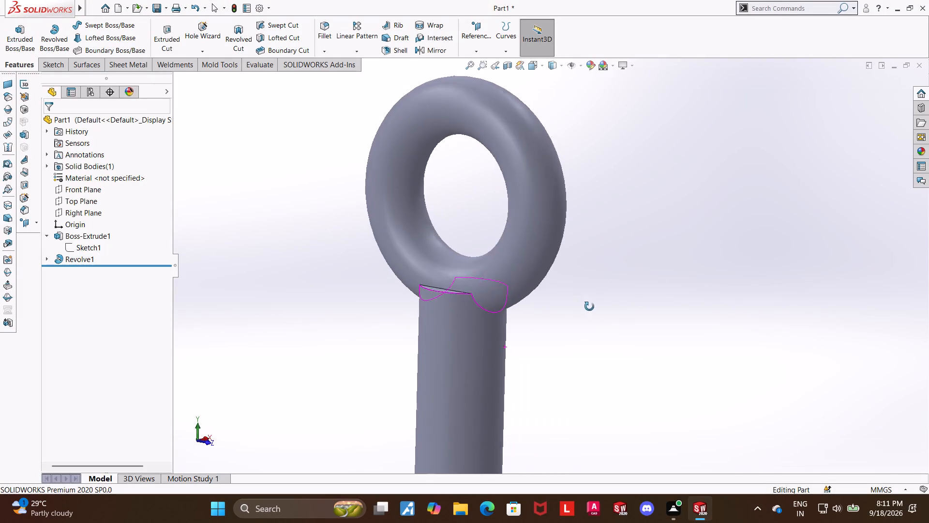
pyautogui.moveTo(589, 307); pyautogui.dragTo(594, 312, button='middle')
pyautogui.moveTo(605, 311); pyautogui.dragTo(625, 332, button='middle')
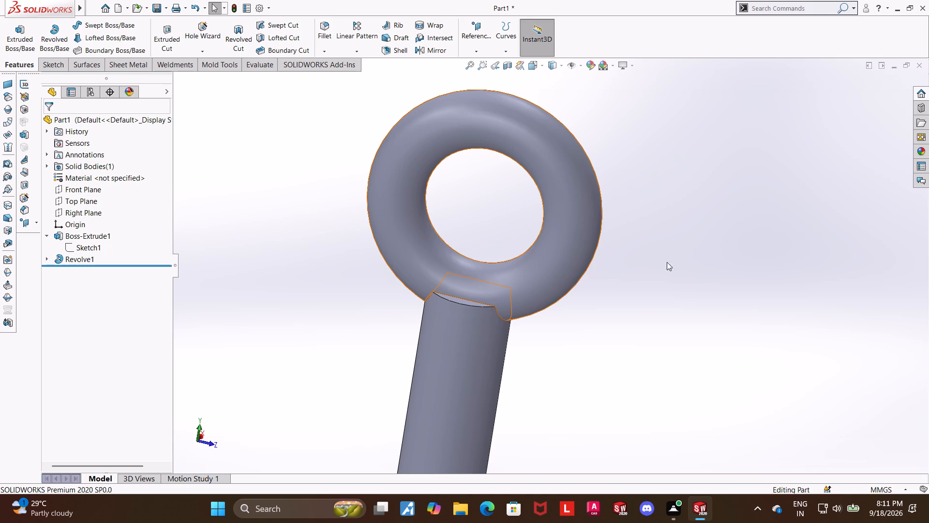
pyautogui.moveTo(637, 312); pyautogui.dragTo(769, 372, button='middle')
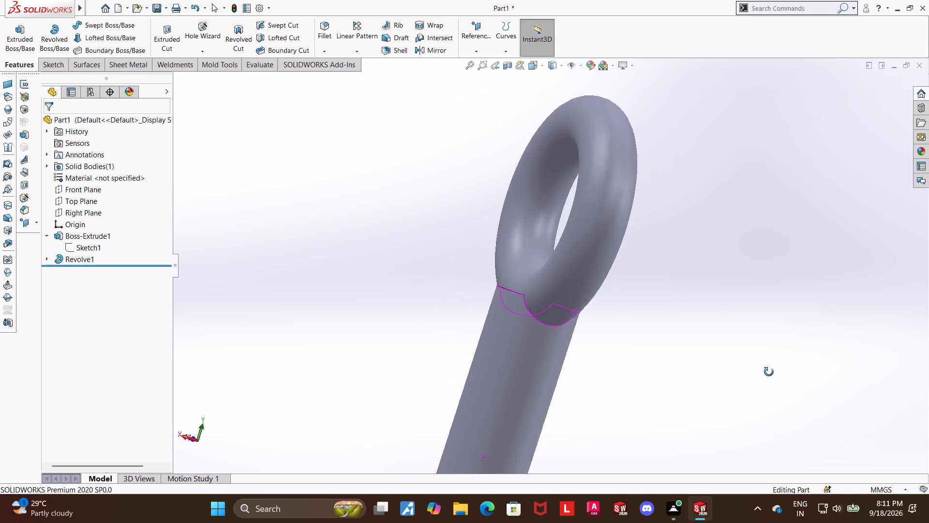
pyautogui.moveTo(769, 372); pyautogui.dragTo(764, 403, button='middle')
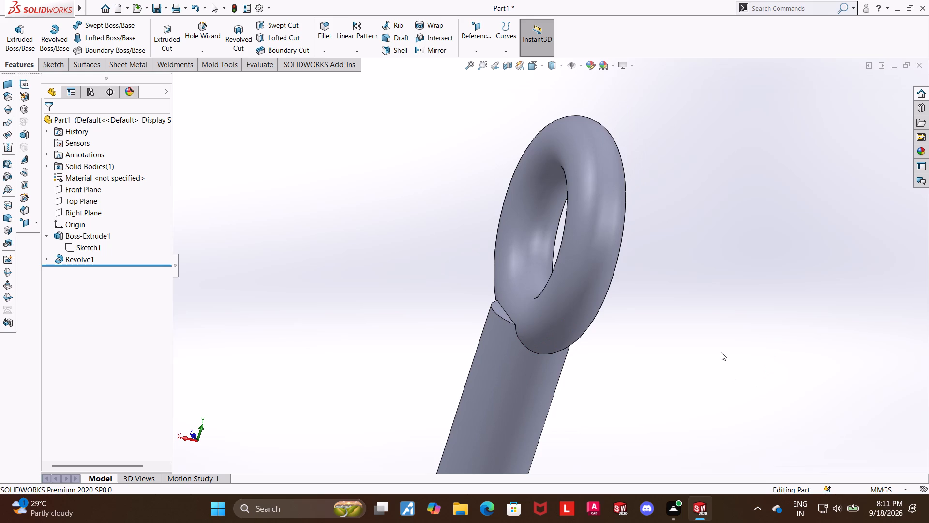
pyautogui.moveTo(689, 340); pyautogui.dragTo(611, 289, button='middle')
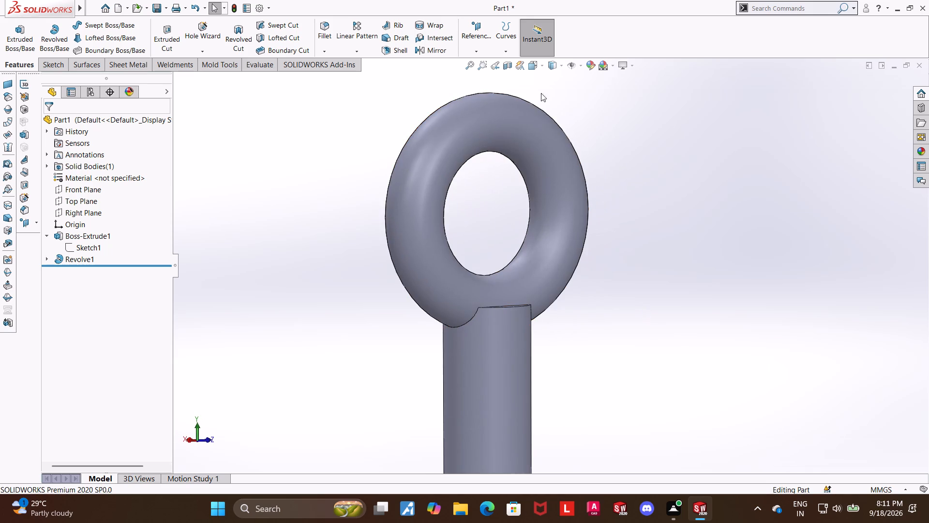
pyautogui.click(527, 63)
pyautogui.click(704, 238)
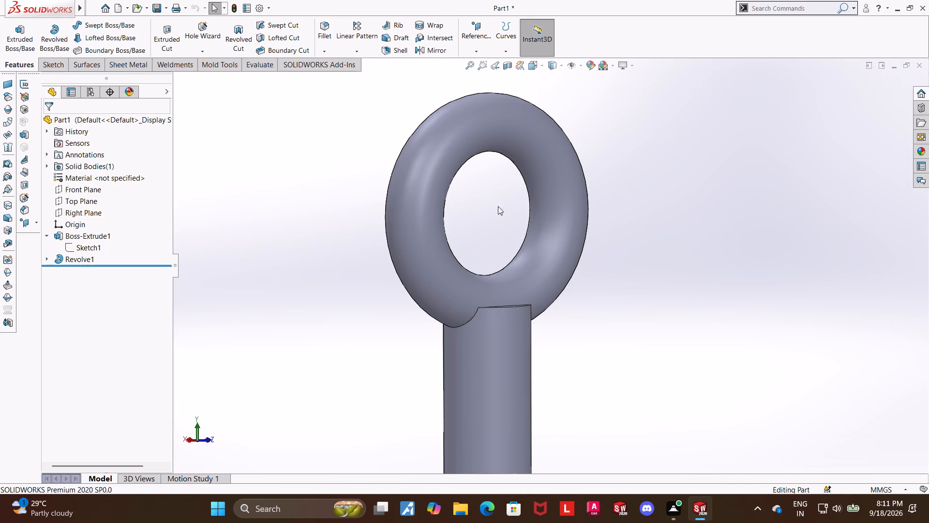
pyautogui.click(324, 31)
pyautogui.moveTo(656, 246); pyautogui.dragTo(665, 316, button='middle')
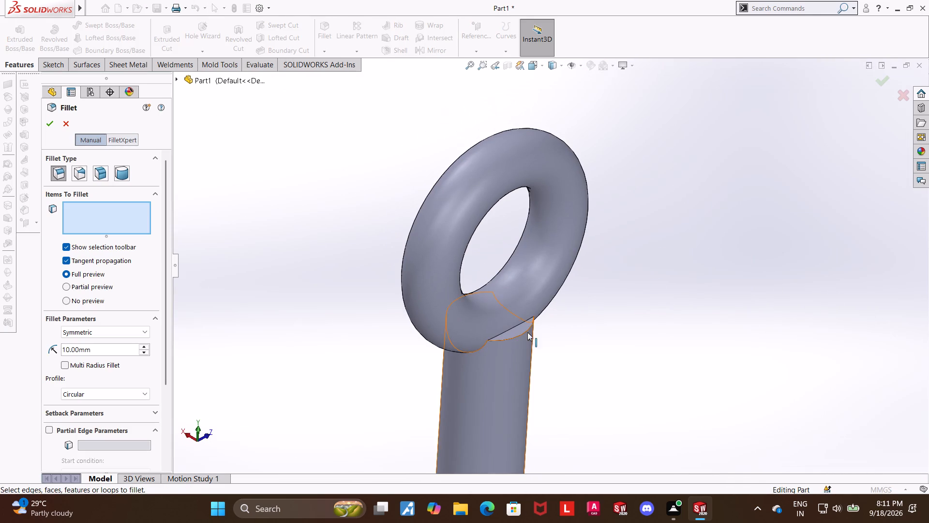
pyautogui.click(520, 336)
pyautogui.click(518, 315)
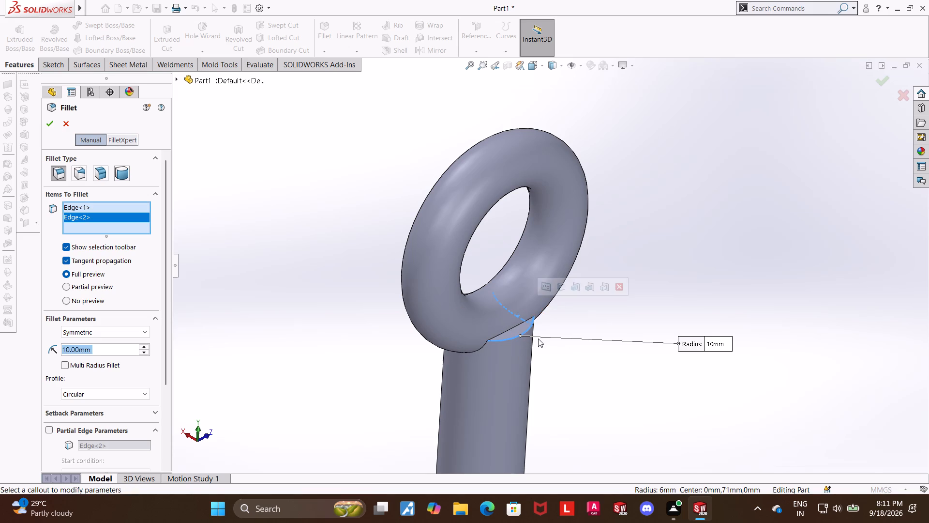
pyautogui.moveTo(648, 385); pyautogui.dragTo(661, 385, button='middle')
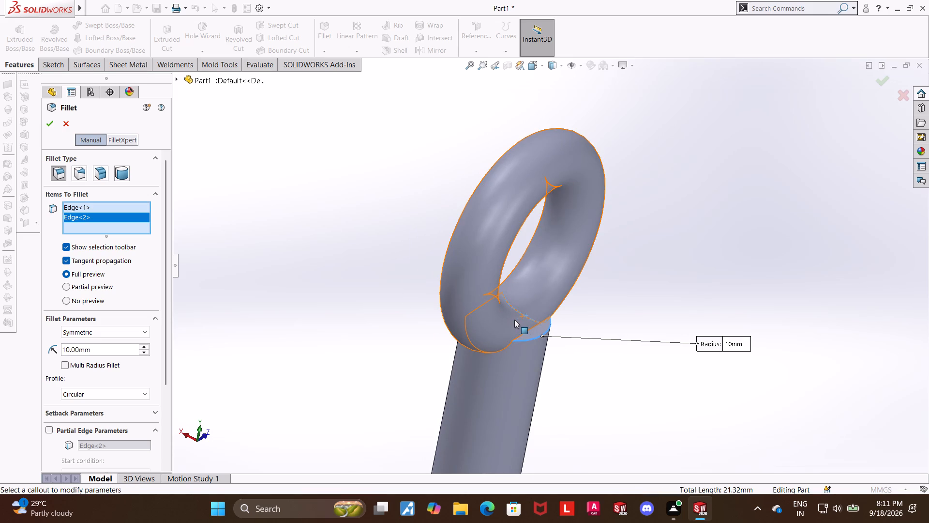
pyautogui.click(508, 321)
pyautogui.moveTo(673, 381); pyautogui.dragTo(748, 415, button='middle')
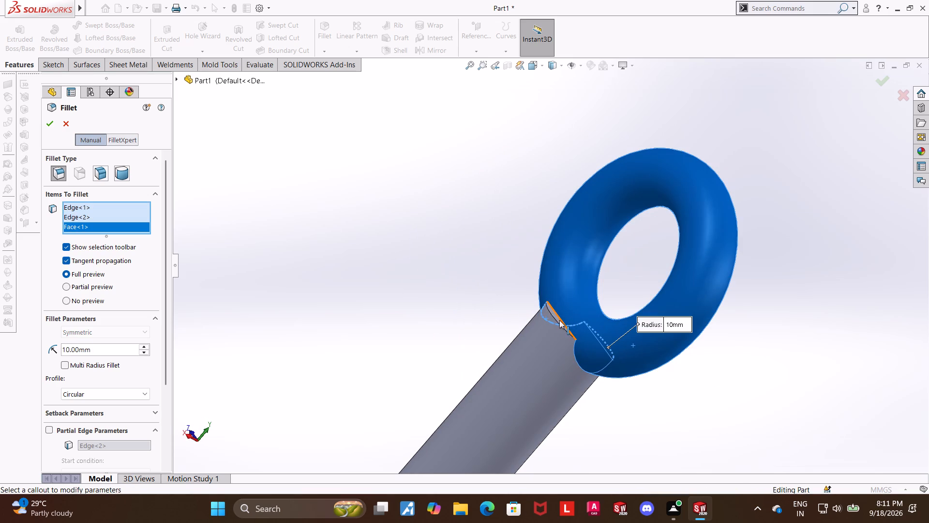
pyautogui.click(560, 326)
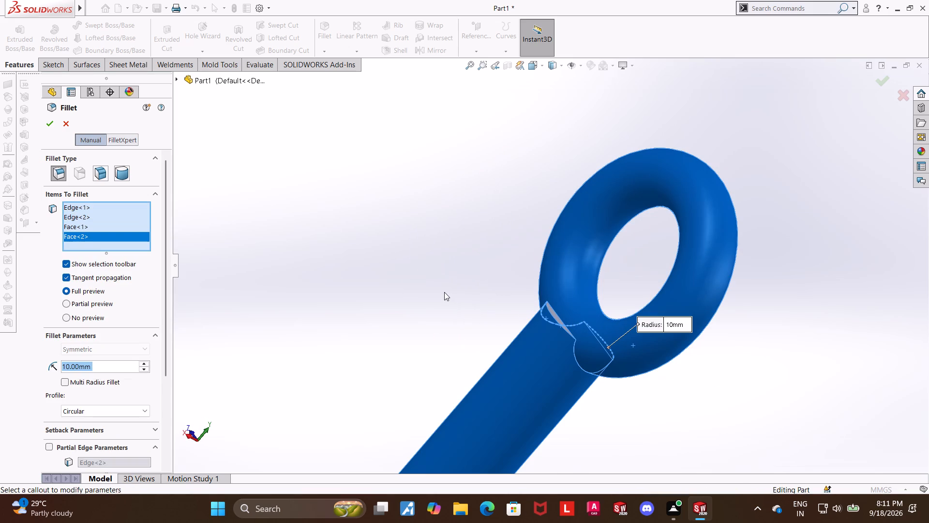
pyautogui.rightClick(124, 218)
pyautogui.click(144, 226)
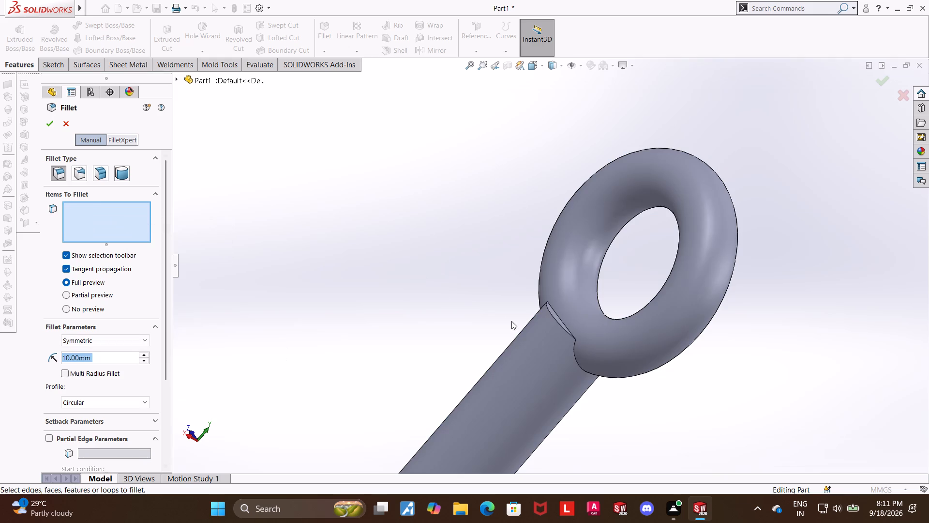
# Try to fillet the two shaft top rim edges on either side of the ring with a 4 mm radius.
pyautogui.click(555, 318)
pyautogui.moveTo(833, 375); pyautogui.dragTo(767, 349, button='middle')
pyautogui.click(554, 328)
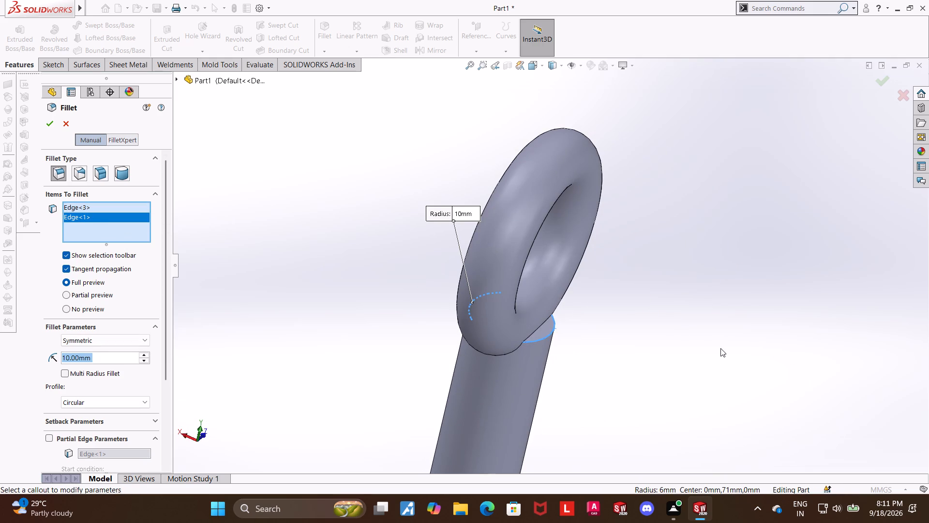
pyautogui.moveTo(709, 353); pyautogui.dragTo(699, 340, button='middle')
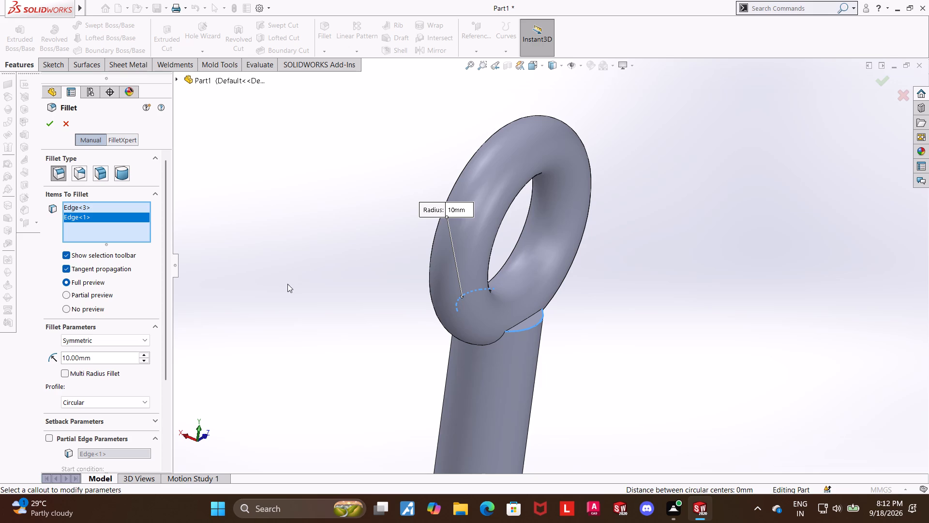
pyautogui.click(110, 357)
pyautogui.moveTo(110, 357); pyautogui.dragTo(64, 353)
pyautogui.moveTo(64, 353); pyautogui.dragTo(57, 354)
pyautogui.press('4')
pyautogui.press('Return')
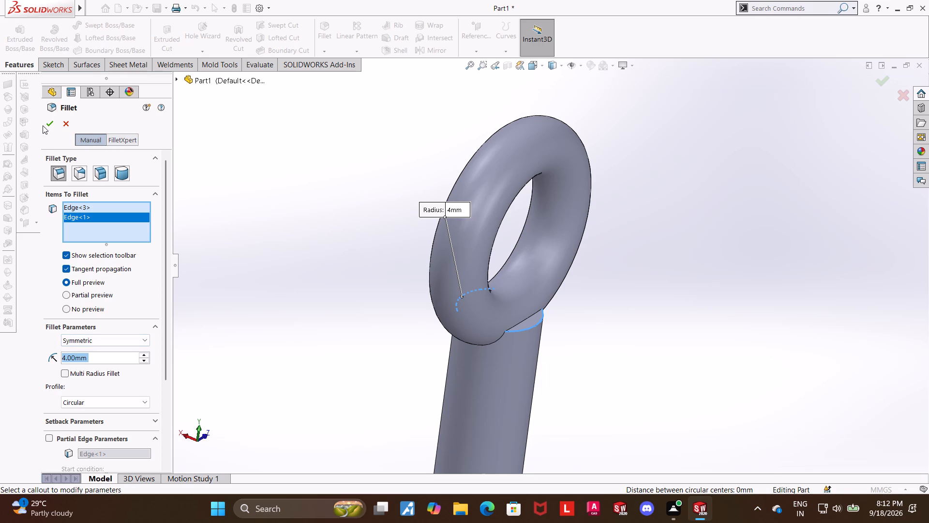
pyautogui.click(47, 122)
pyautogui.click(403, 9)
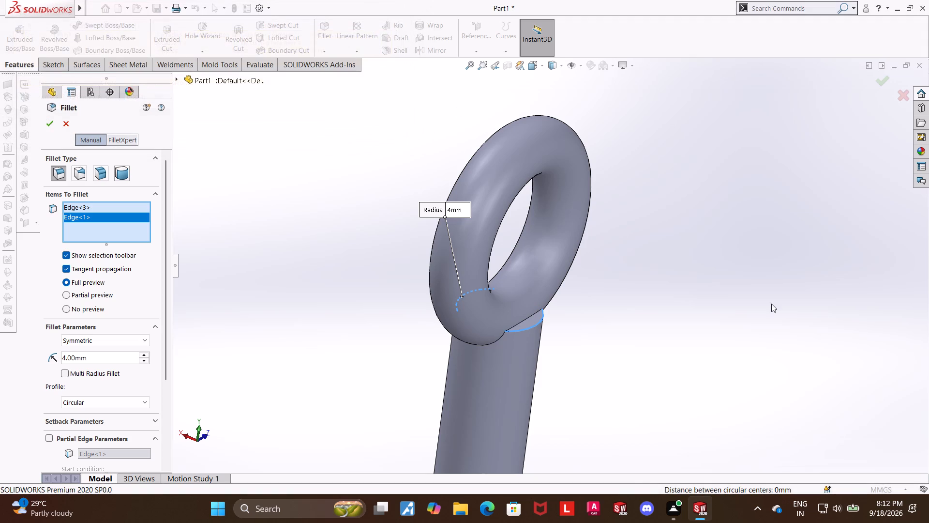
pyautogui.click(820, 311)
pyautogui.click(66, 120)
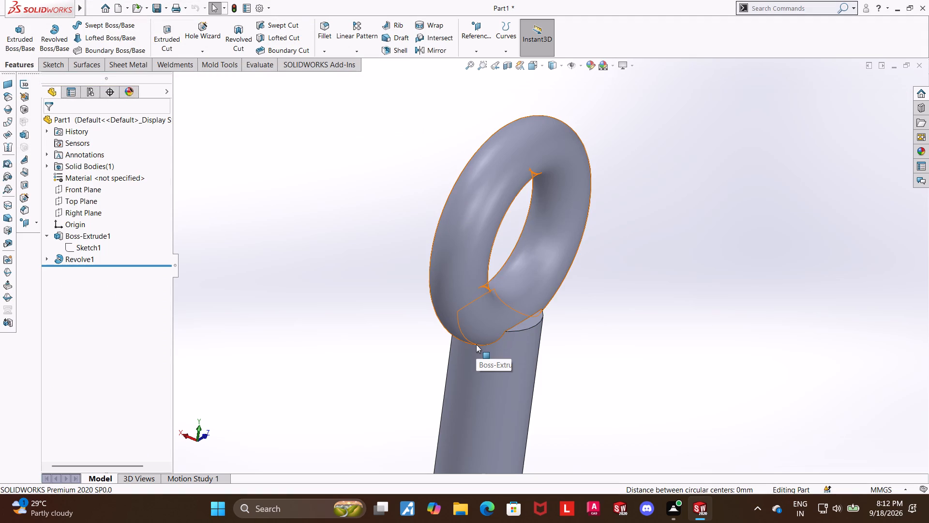
# Fillet the two curved edges where the ring meets the shaft's side face with a 13.1 mm radius.
pyautogui.moveTo(728, 341); pyautogui.dragTo(756, 298, button='middle')
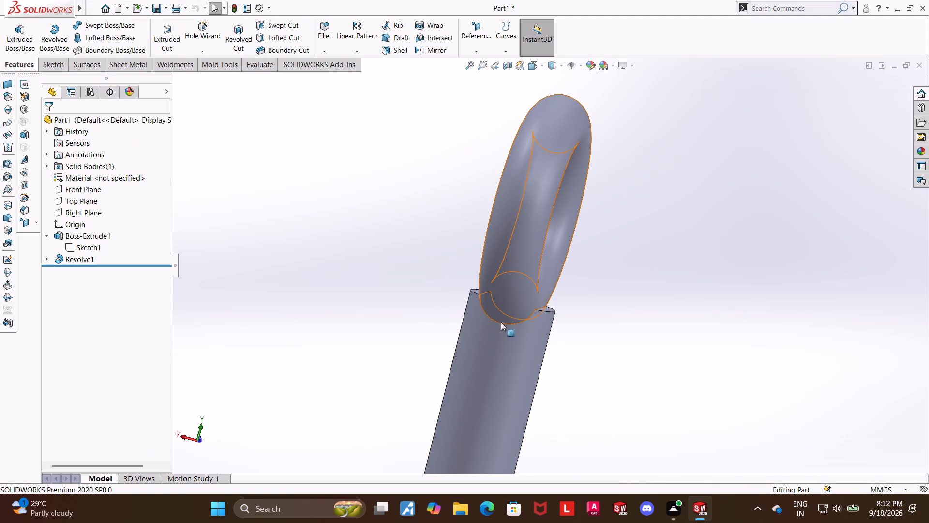
pyautogui.click(500, 323)
pyautogui.click(326, 31)
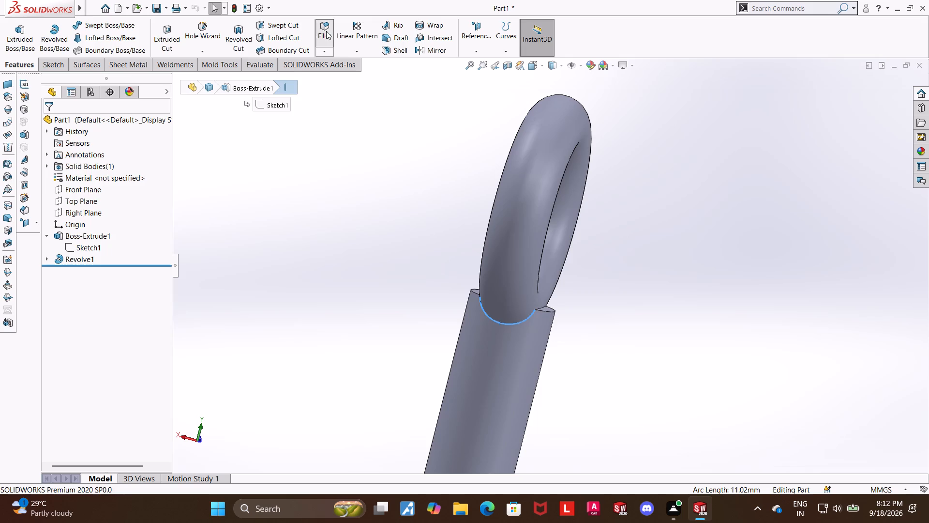
pyautogui.moveTo(810, 343); pyautogui.dragTo(651, 343, button='middle')
pyautogui.click(553, 320)
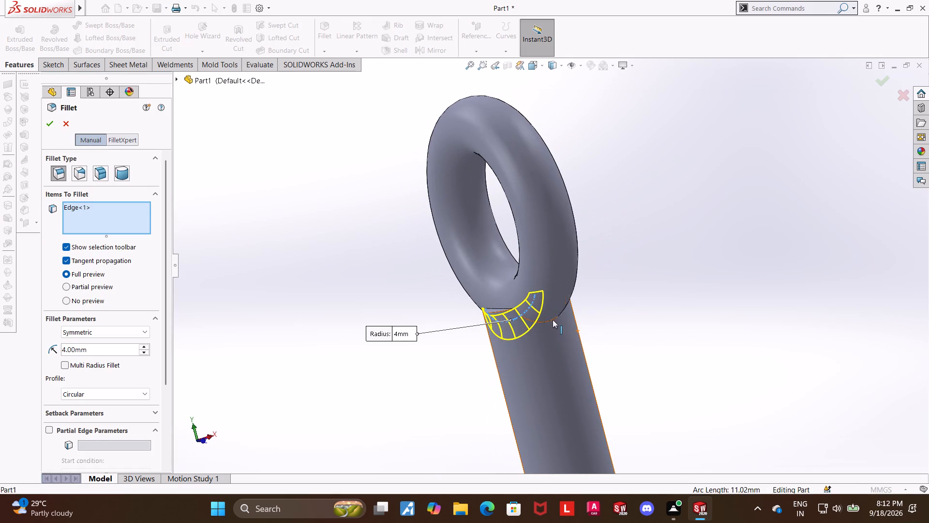
pyautogui.moveTo(703, 331); pyautogui.dragTo(729, 333, button='middle')
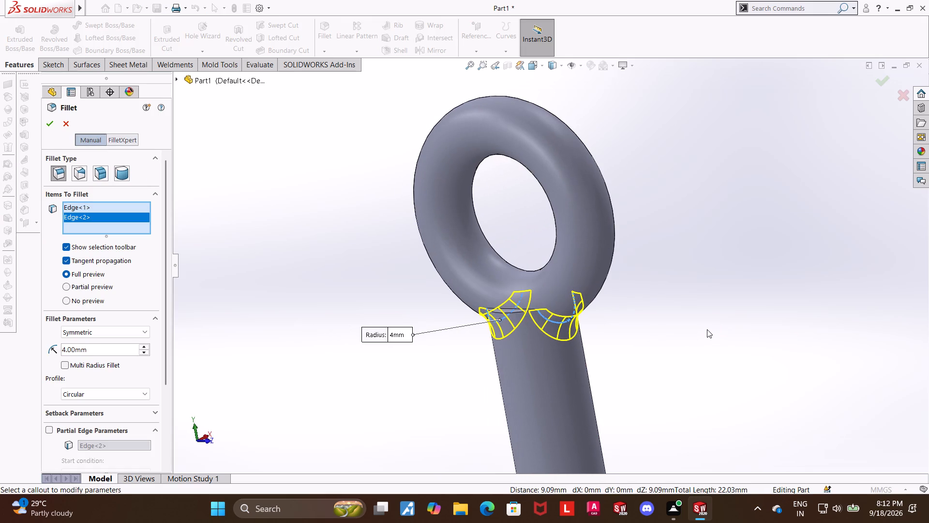
pyautogui.click(122, 349)
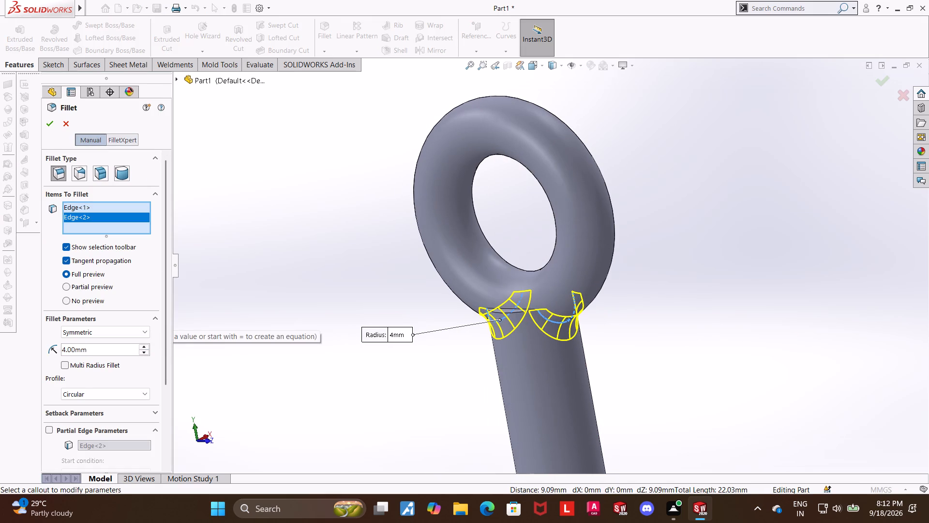
pyautogui.moveTo(122, 349); pyautogui.dragTo(41, 347)
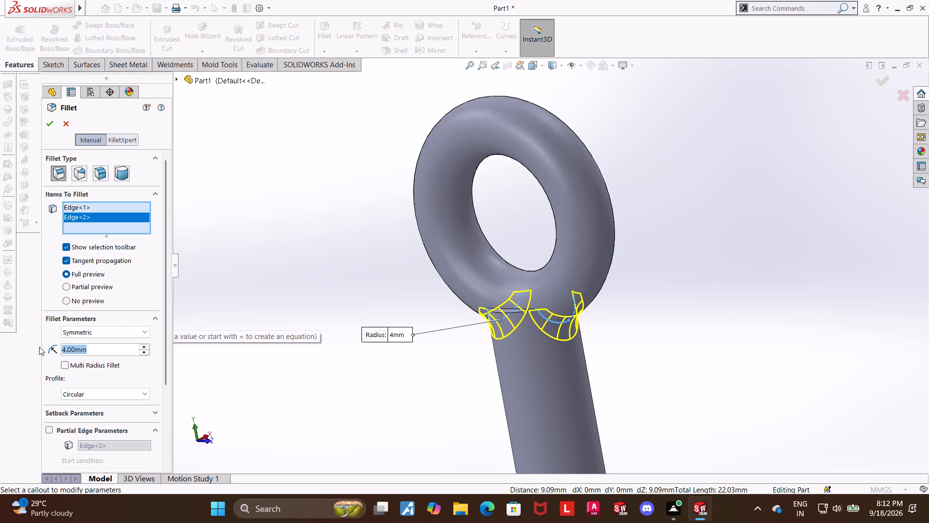
pyautogui.write('13.5')
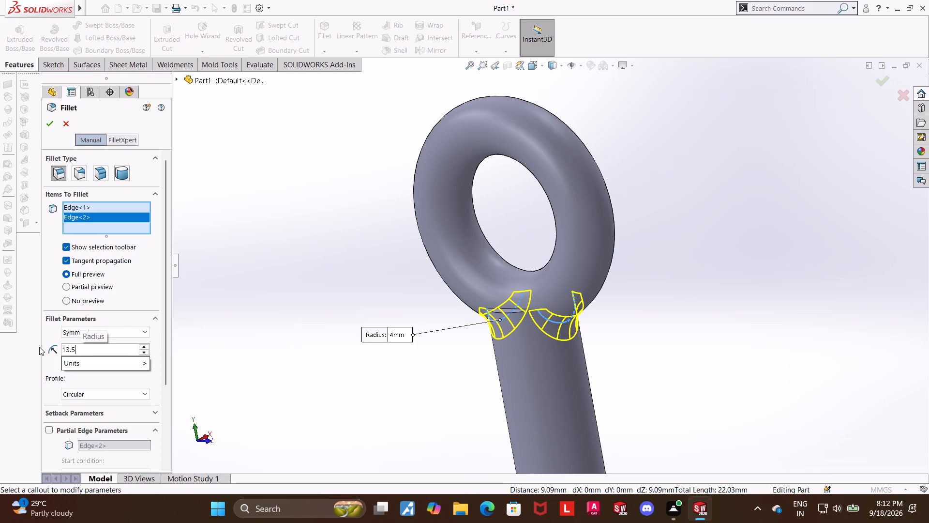
pyautogui.press('BackSpace')
pyautogui.press('1')
pyautogui.press('Return')
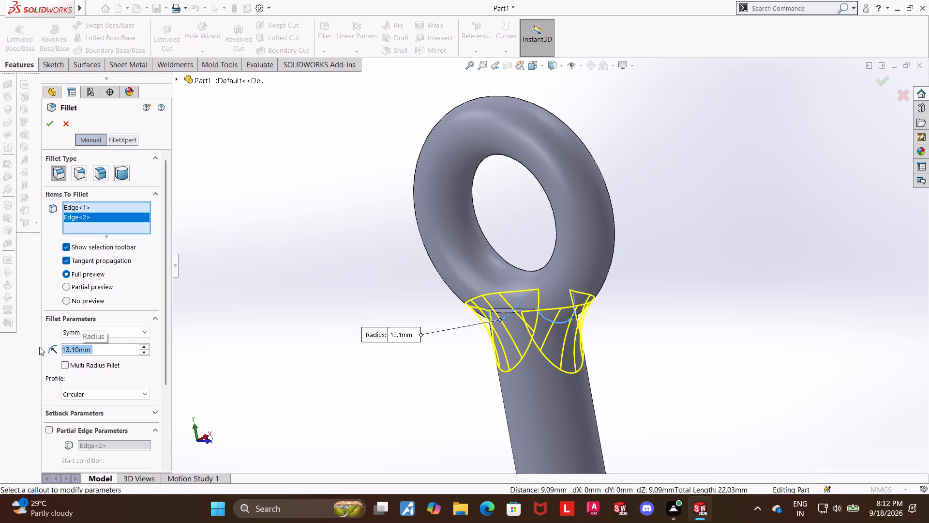
pyautogui.click(47, 128)
pyautogui.click(308, 276)
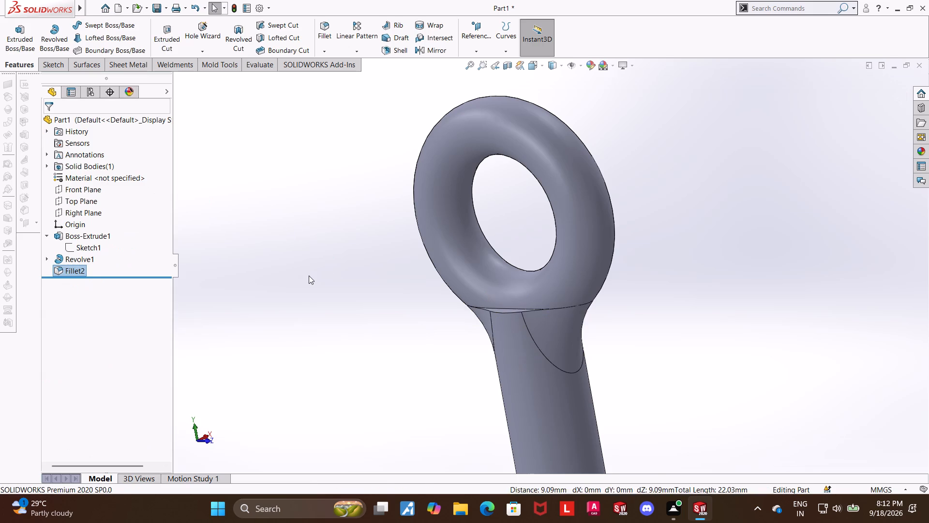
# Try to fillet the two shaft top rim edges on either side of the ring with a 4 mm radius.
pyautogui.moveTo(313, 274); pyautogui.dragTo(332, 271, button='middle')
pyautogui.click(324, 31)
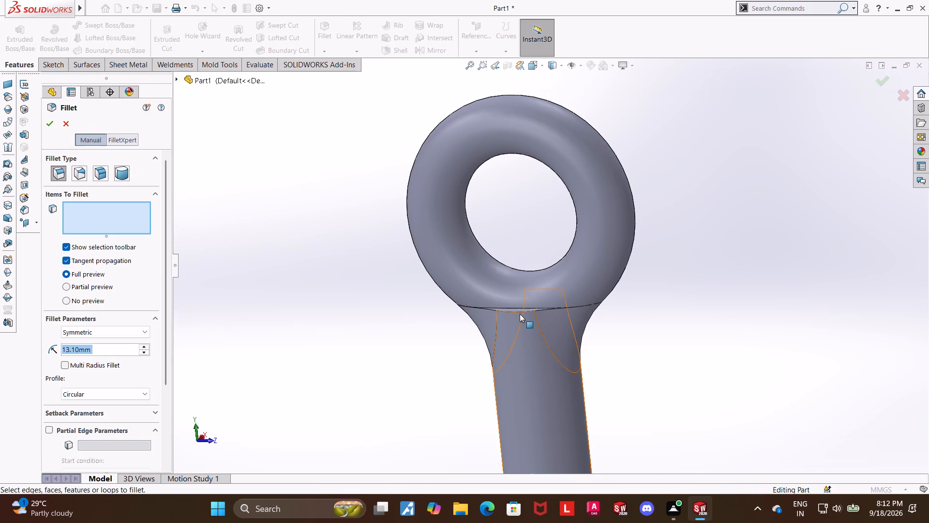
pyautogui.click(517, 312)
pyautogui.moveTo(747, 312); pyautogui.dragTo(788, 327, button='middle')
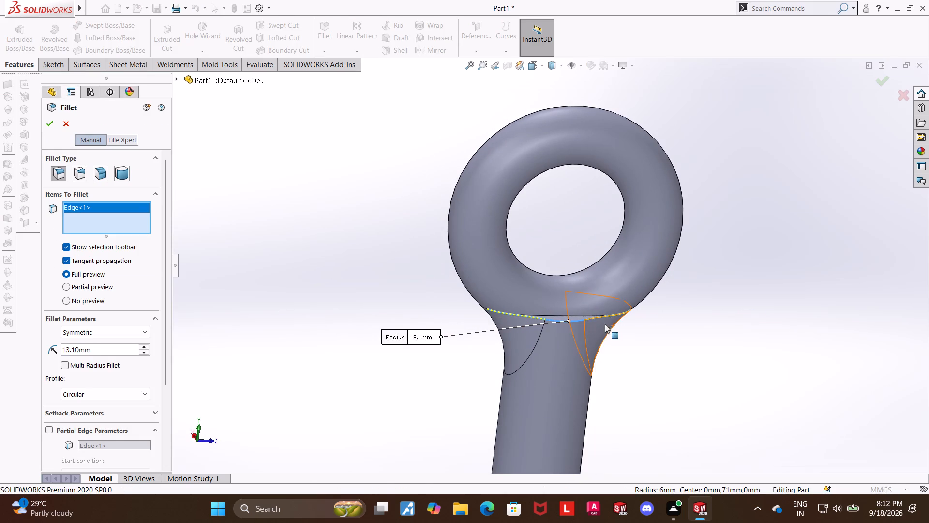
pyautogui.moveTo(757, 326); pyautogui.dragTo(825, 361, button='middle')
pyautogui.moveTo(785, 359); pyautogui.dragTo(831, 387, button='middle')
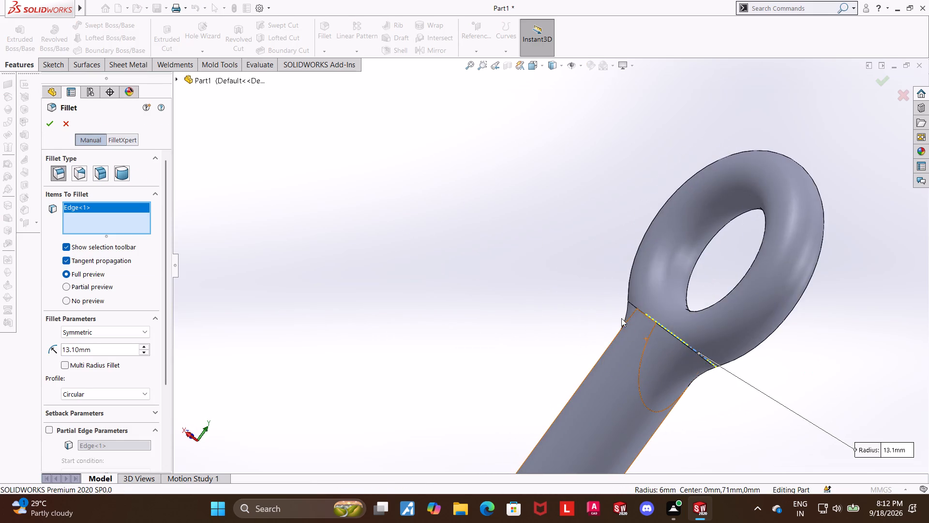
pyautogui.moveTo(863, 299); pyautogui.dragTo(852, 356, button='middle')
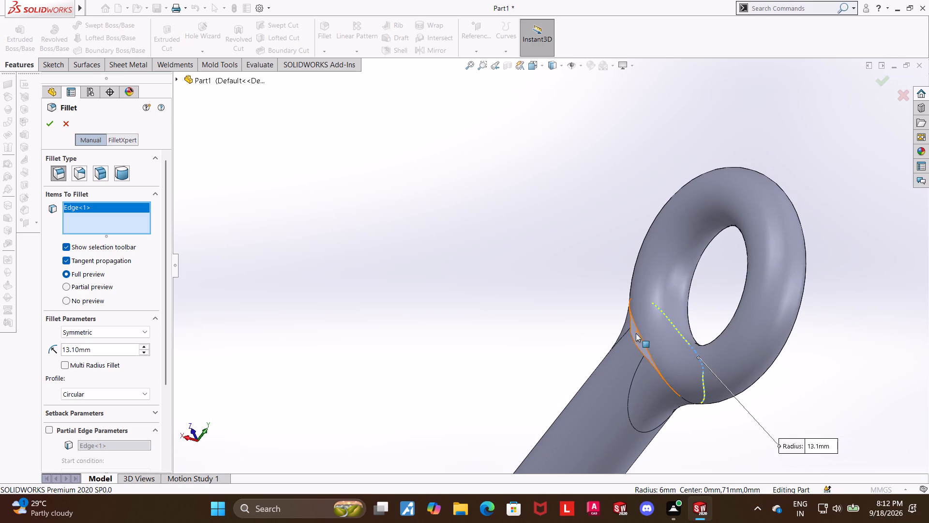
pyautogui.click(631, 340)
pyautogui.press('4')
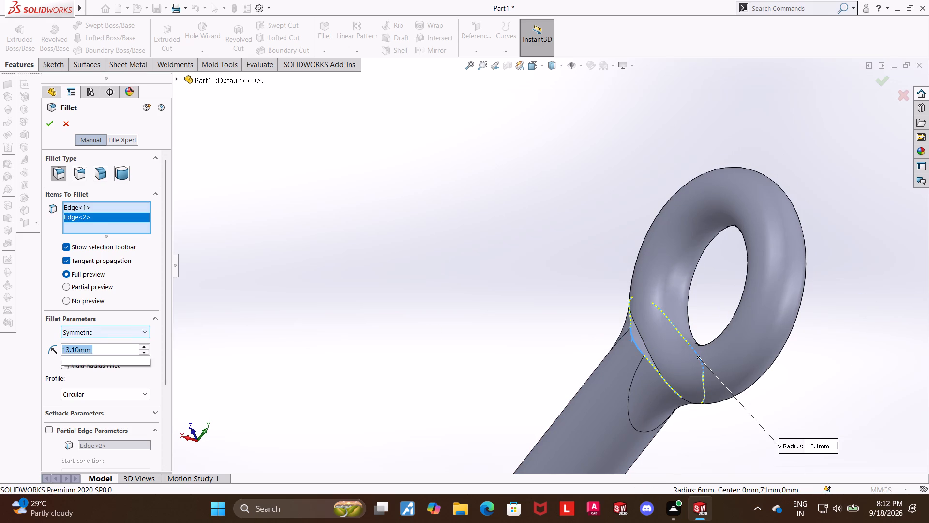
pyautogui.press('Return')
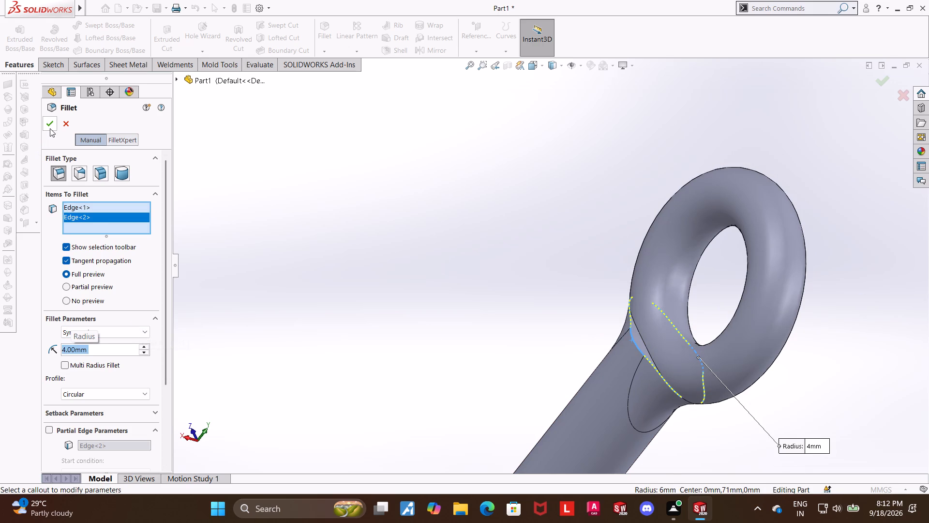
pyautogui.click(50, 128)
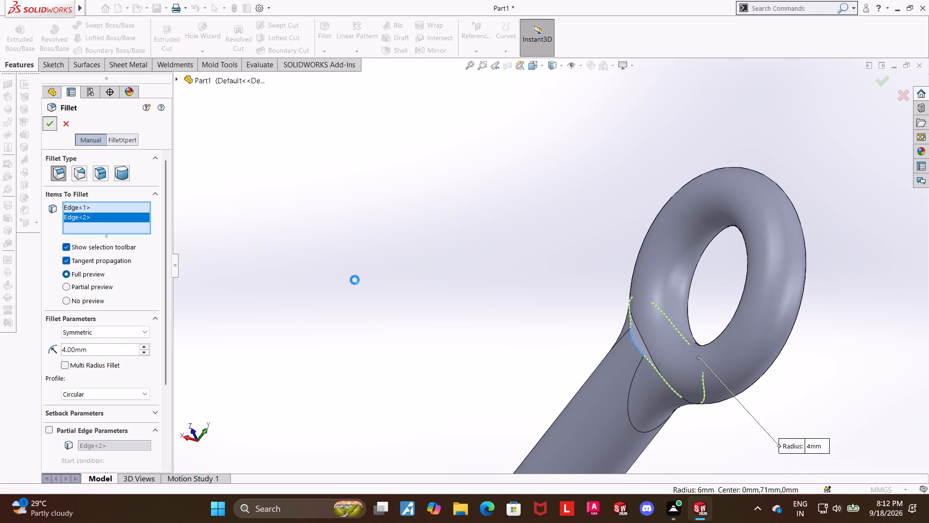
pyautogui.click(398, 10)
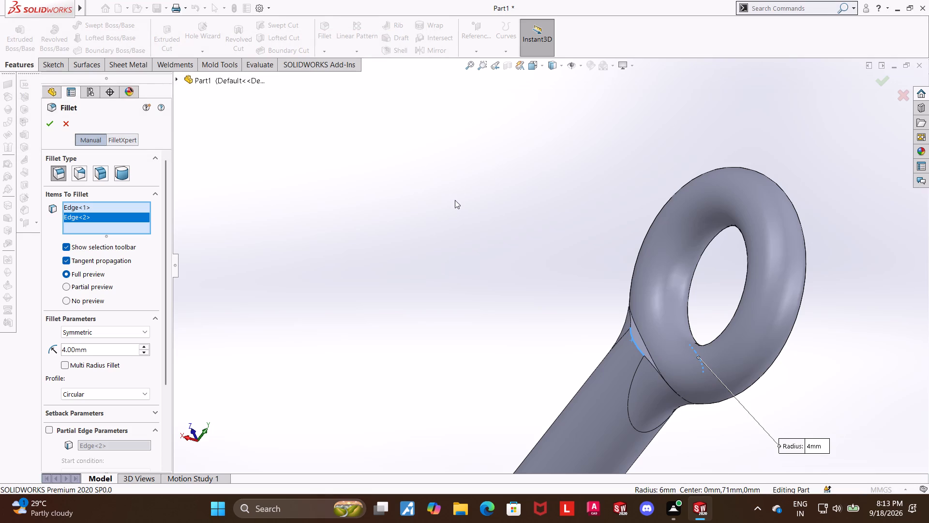
# Clear the fillet selection and fillet the two curved edges where the ring meets the shaft's top face with a 4 mm radius.
pyautogui.rightClick(88, 212)
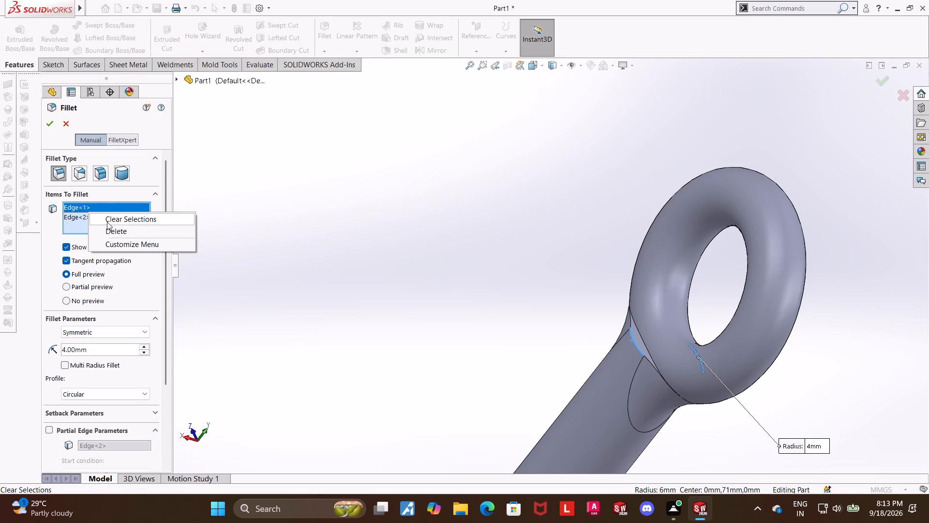
pyautogui.click(107, 221)
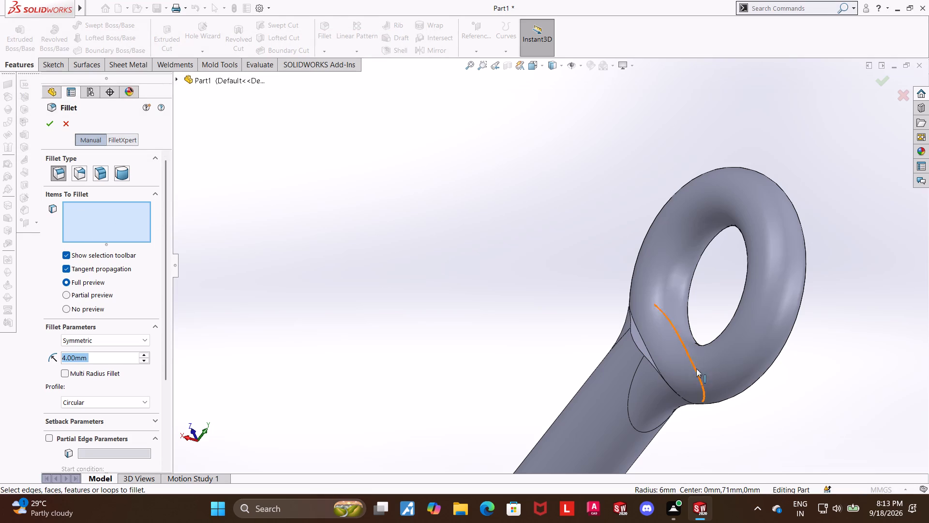
pyautogui.click(644, 342)
pyautogui.moveTo(824, 394); pyautogui.dragTo(681, 346, button='middle')
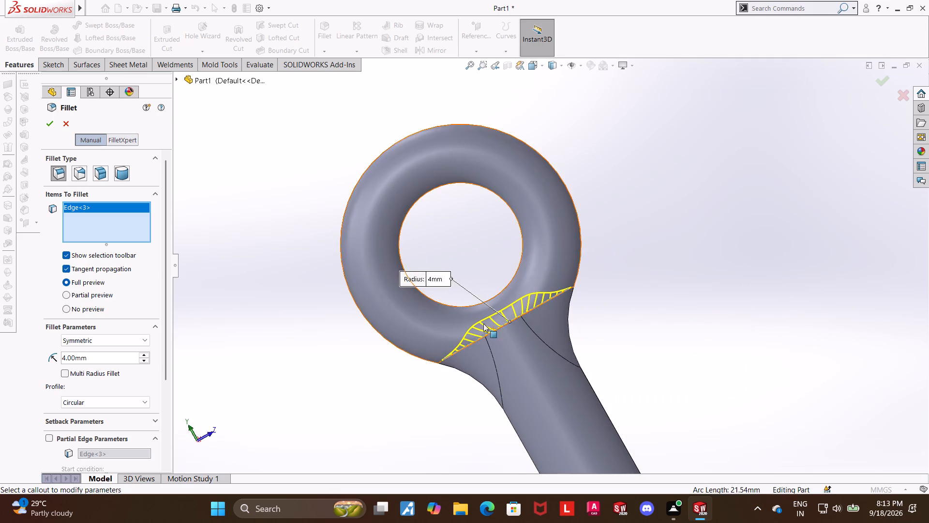
pyautogui.moveTo(686, 351); pyautogui.dragTo(738, 415, button='middle')
pyautogui.click(571, 354)
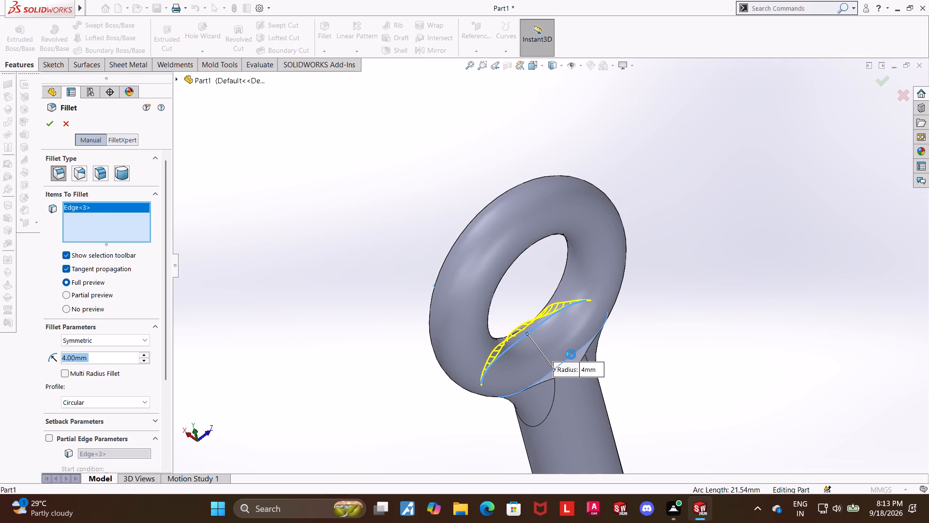
pyautogui.click(50, 124)
pyautogui.click(731, 305)
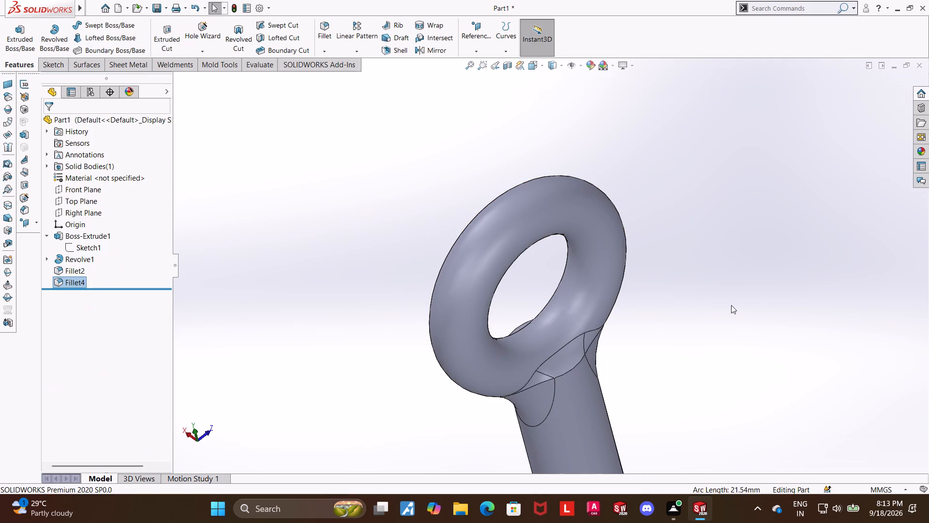
# Examine the filleted junction between the ring and the shaft from several angles.
pyautogui.moveTo(689, 325); pyautogui.dragTo(764, 294, button='middle')
pyautogui.click(742, 371)
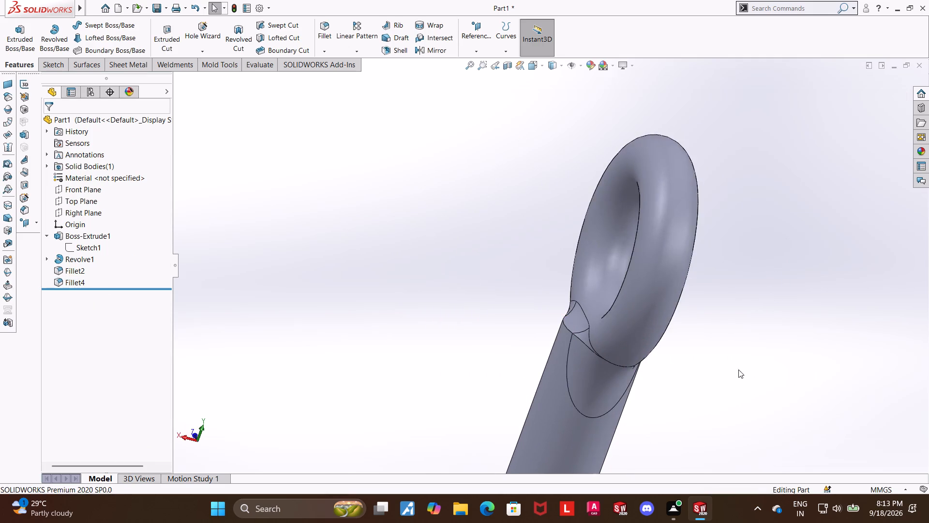
pyautogui.scroll(3, 735, 368)
pyautogui.scroll(4, 698, 356)
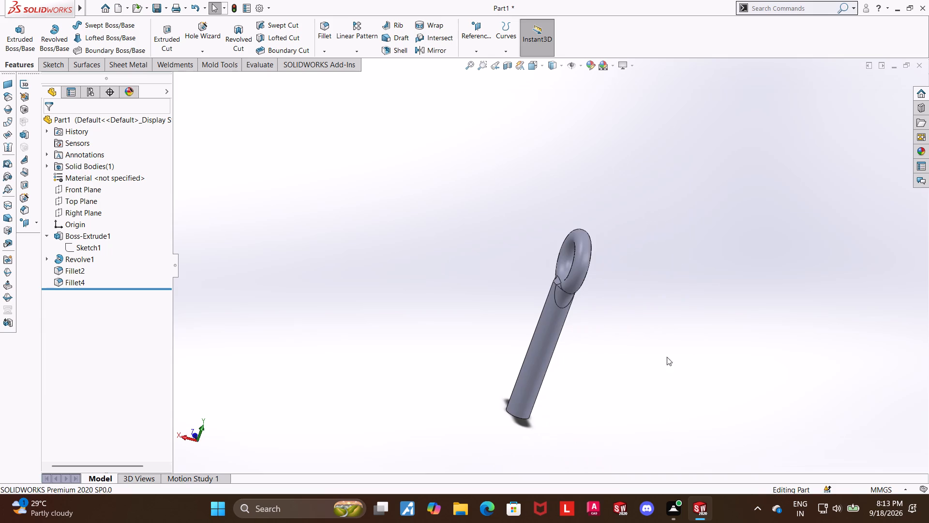
pyautogui.moveTo(611, 320); pyautogui.dragTo(551, 278, button='middle')
pyautogui.scroll(-4, 565, 261)
pyautogui.scroll(-3, 602, 283)
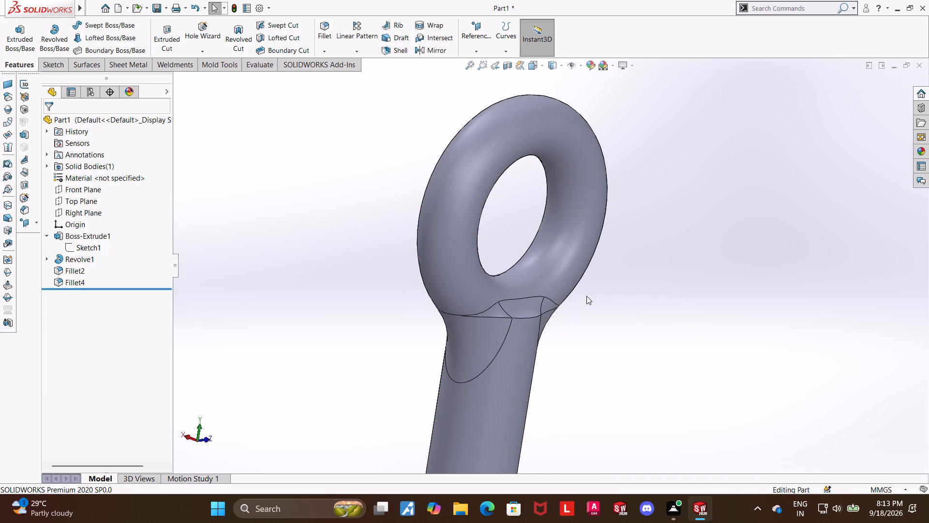
pyautogui.moveTo(616, 307); pyautogui.dragTo(650, 341, button='middle')
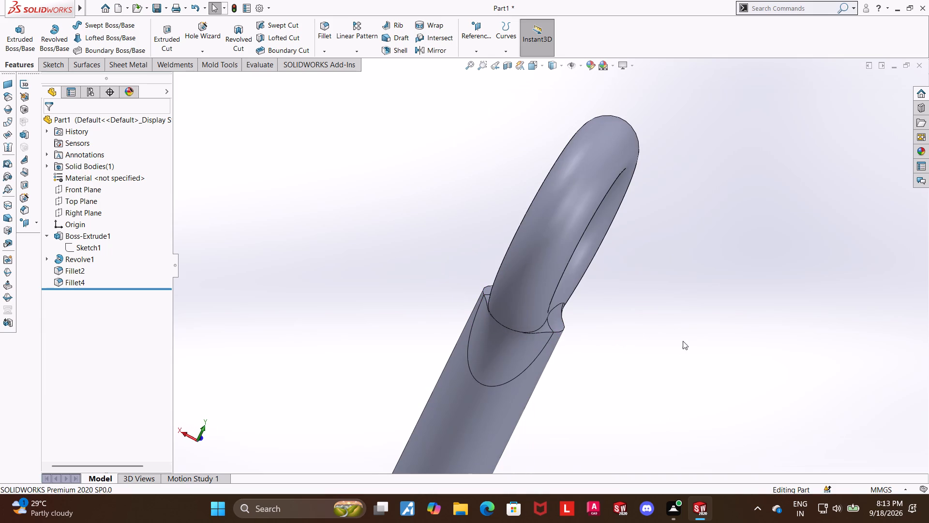
pyautogui.moveTo(679, 342); pyautogui.dragTo(704, 391, button='middle')
pyautogui.moveTo(691, 368); pyautogui.dragTo(761, 374, button='middle')
pyautogui.scroll(4, 760, 373)
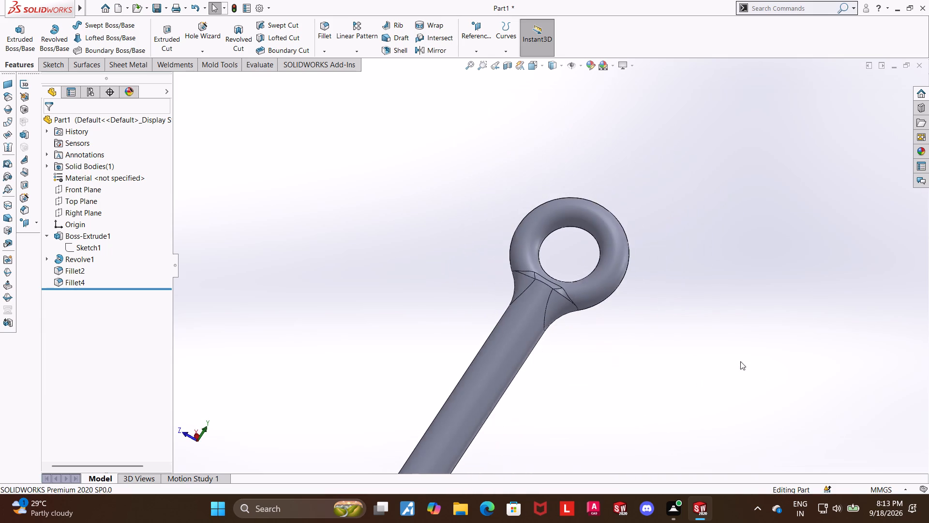
pyautogui.moveTo(602, 339); pyautogui.dragTo(560, 365, button='middle')
pyautogui.scroll(4, 550, 384)
pyautogui.moveTo(591, 309); pyautogui.dragTo(579, 357, button='middle')
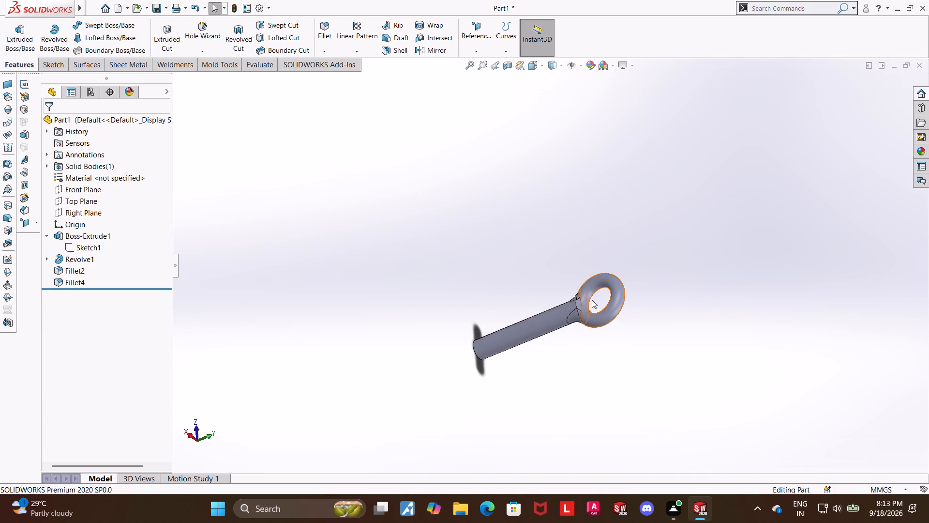
pyautogui.scroll(-12, 592, 300)
pyautogui.moveTo(542, 366); pyautogui.dragTo(489, 178, button='middle')
pyautogui.scroll(7, 602, 340)
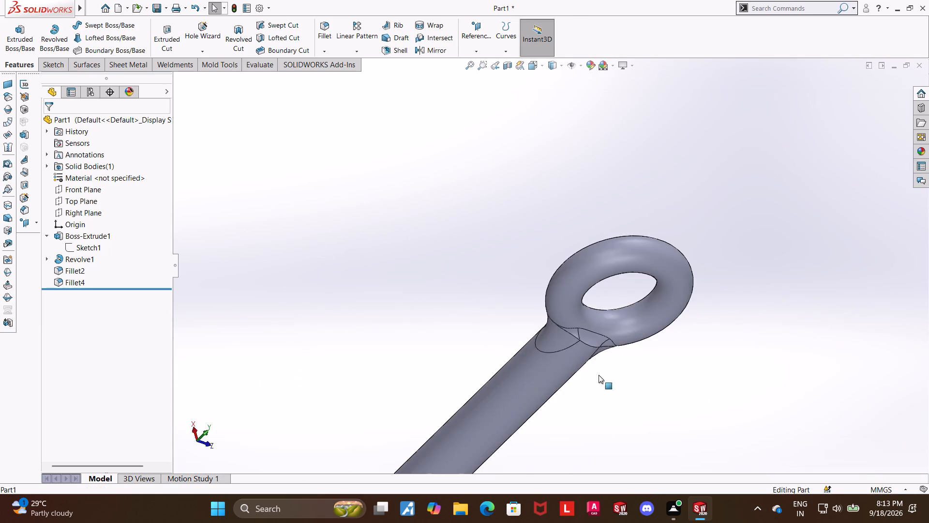
pyautogui.scroll(-6, 598, 363)
pyautogui.moveTo(643, 384); pyautogui.dragTo(700, 262, button='middle')
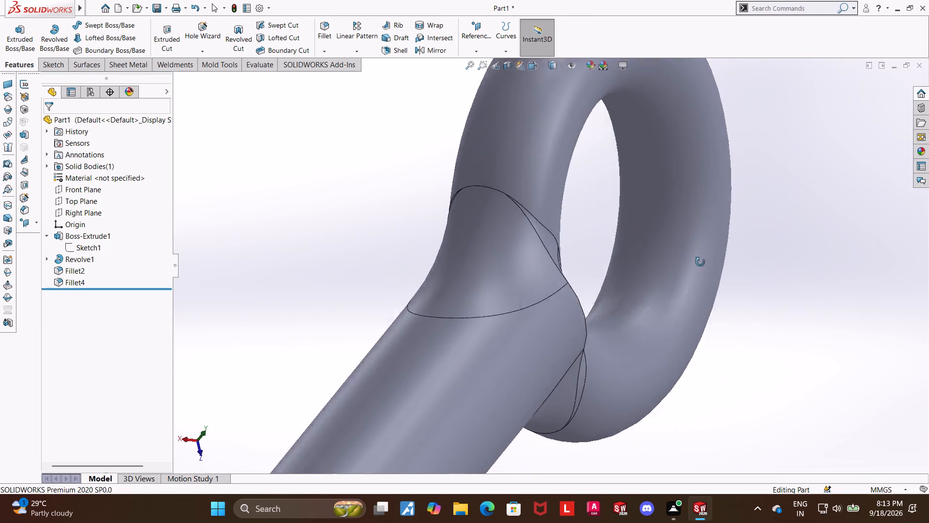
pyautogui.moveTo(700, 262); pyautogui.dragTo(637, 251, button='middle')
pyautogui.scroll(8, 637, 250)
pyautogui.click(650, 294)
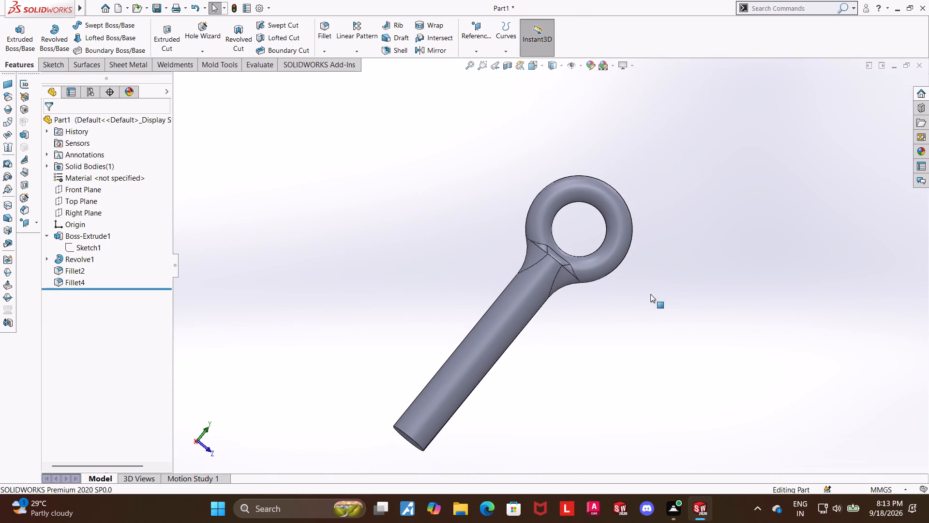
pyautogui.moveTo(587, 320); pyautogui.dragTo(586, 368, button='middle')
pyautogui.moveTo(616, 326); pyautogui.dragTo(629, 325, button='middle')
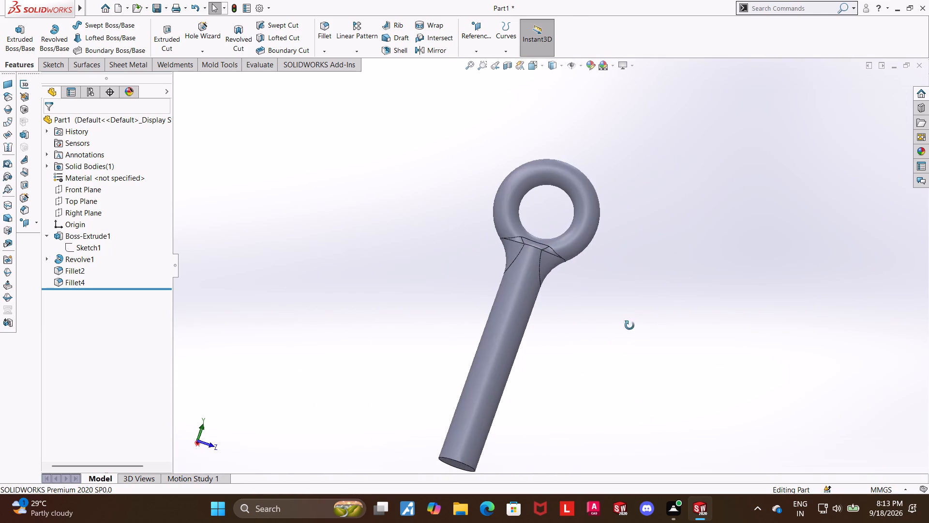
pyautogui.moveTo(629, 325); pyautogui.dragTo(637, 325, button='middle')
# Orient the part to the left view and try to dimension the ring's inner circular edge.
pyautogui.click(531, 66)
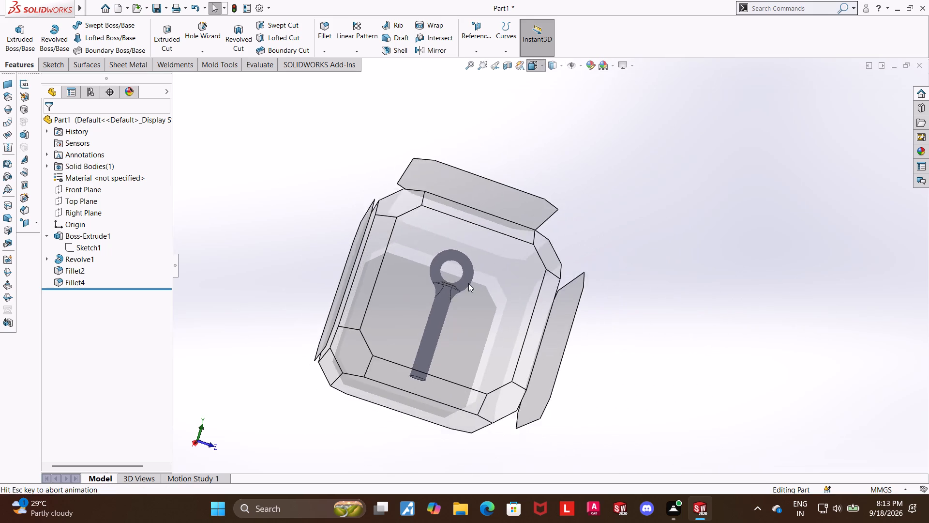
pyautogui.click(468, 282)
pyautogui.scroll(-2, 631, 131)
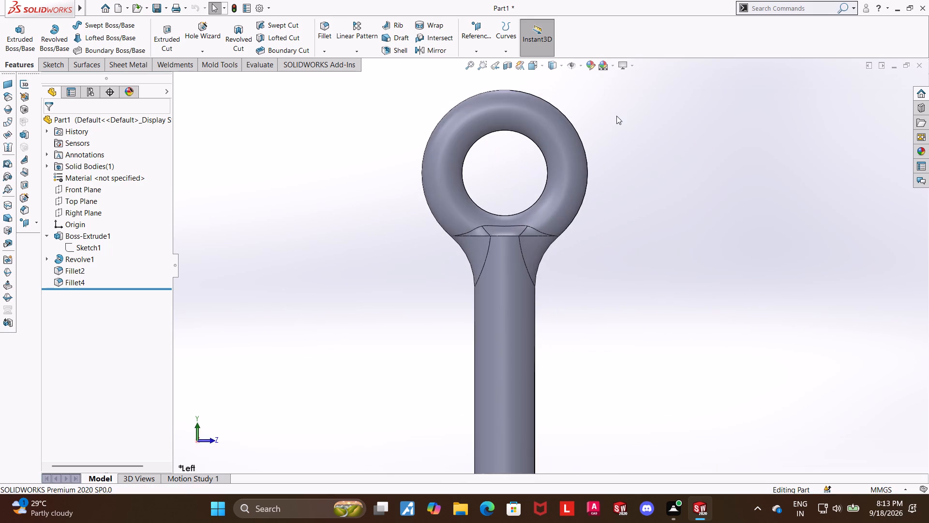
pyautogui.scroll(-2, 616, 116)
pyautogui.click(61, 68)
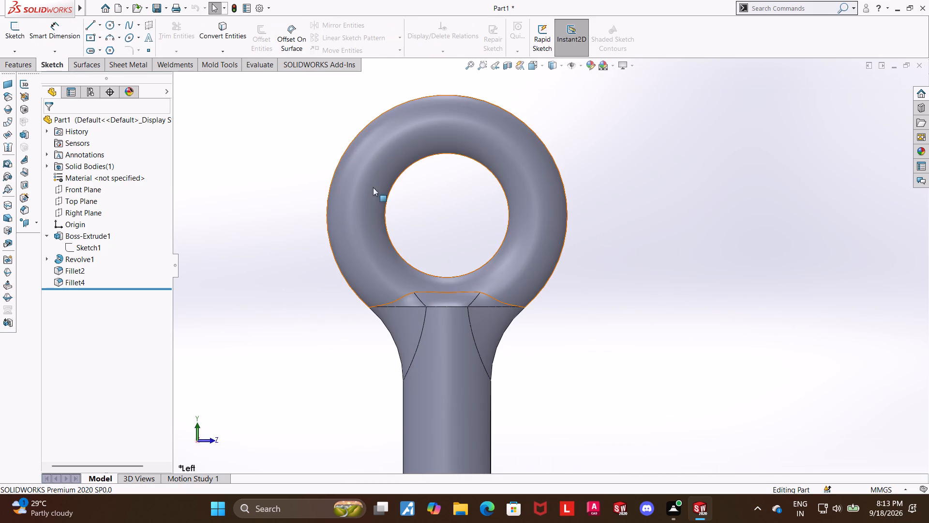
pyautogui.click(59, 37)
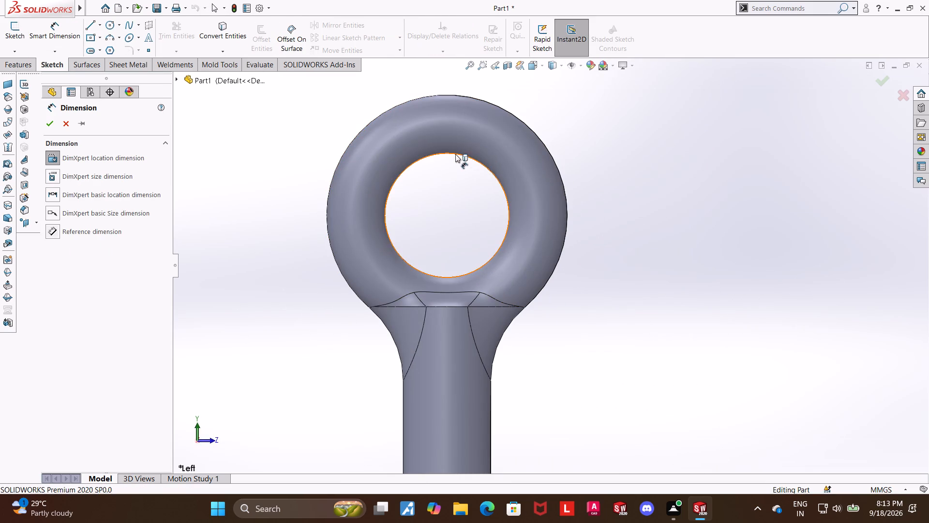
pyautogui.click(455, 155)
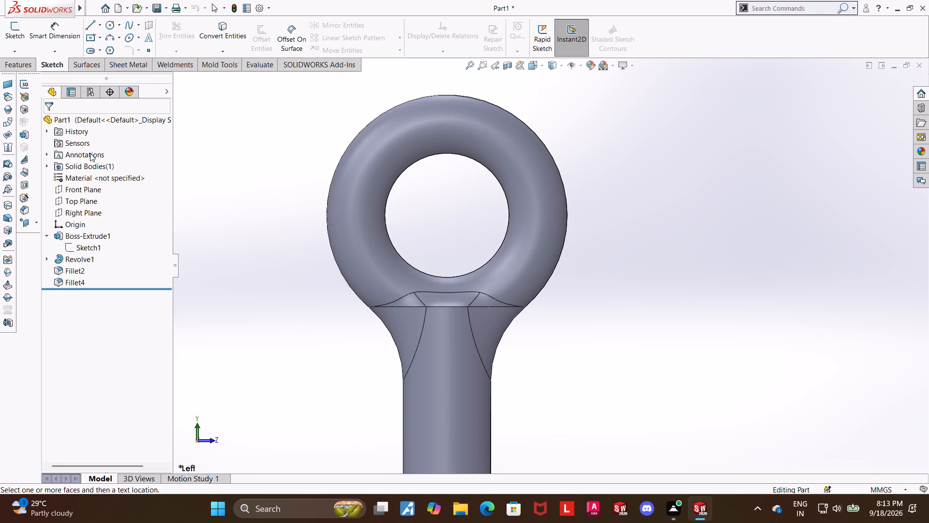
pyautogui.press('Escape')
# Measure the ring at the upper edge of its inner opening with the Measure tool.
pyautogui.click(254, 67)
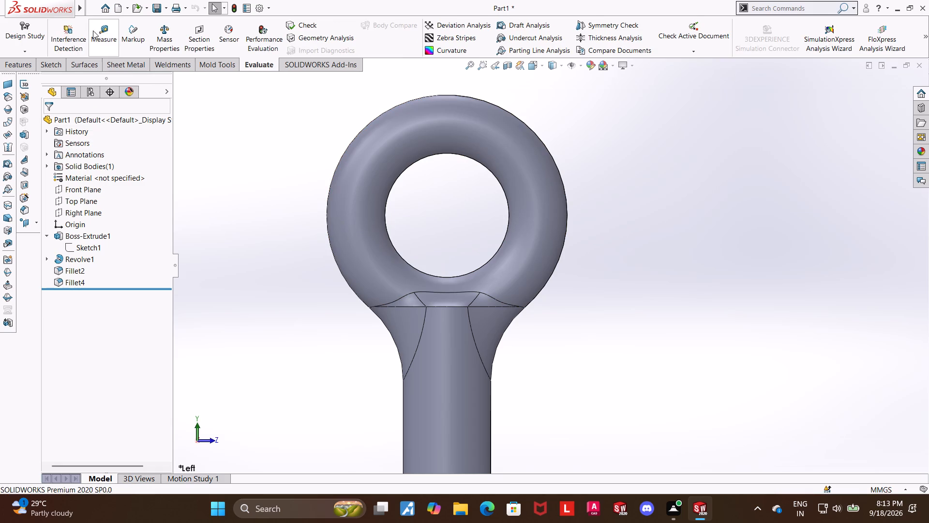
pyautogui.click(101, 28)
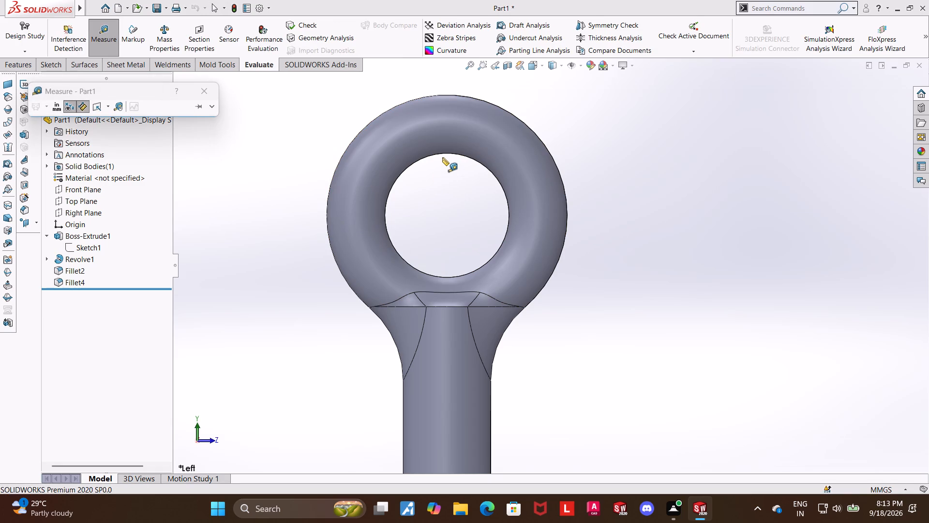
pyautogui.click(444, 150)
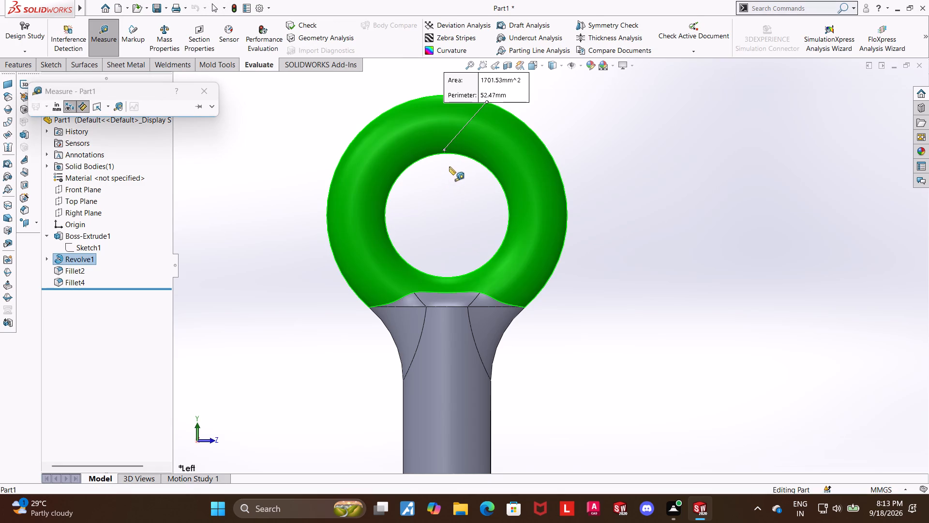
pyautogui.scroll(-4, 448, 161)
pyautogui.click(205, 89)
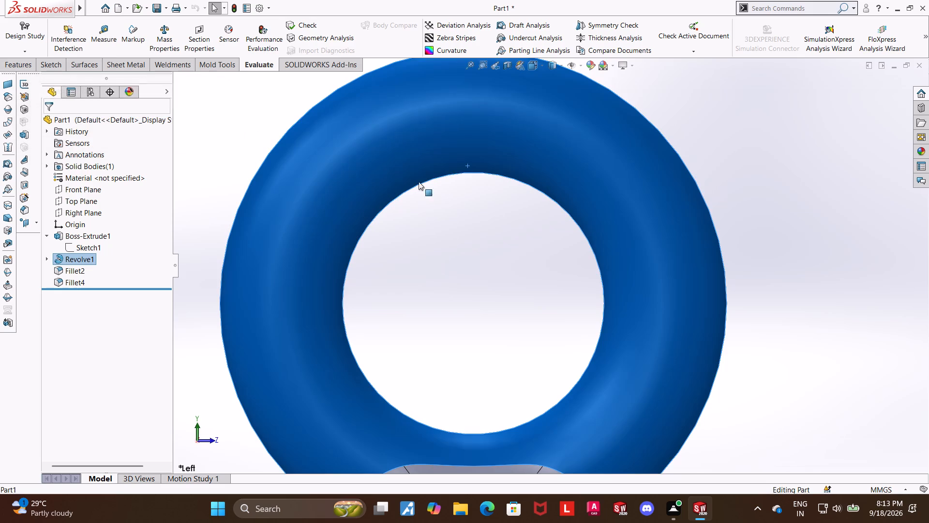
pyautogui.click(111, 28)
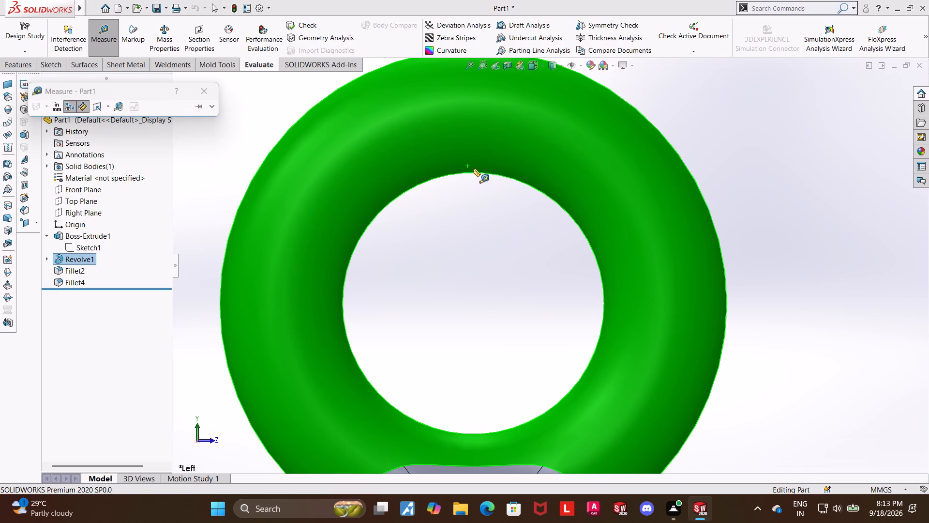
pyautogui.keyDown('ctrl'); pyautogui.click(473, 168); pyautogui.keyUp('ctrl')
pyautogui.keyDown('ctrl'); pyautogui.scroll(3, 474, 191); pyautogui.keyUp('ctrl')
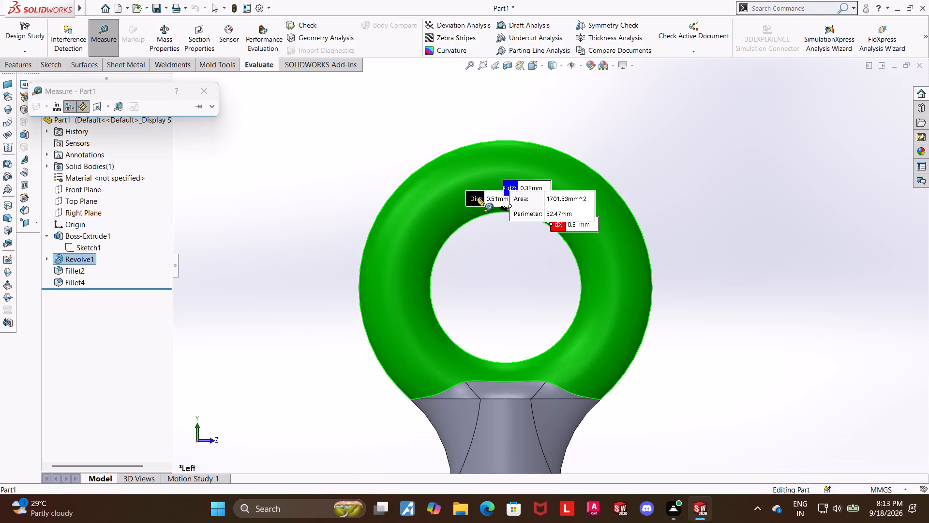
pyautogui.scroll(-2, 515, 225)
pyautogui.press('Escape')
pyautogui.press('Escape')
pyautogui.press('Escape')
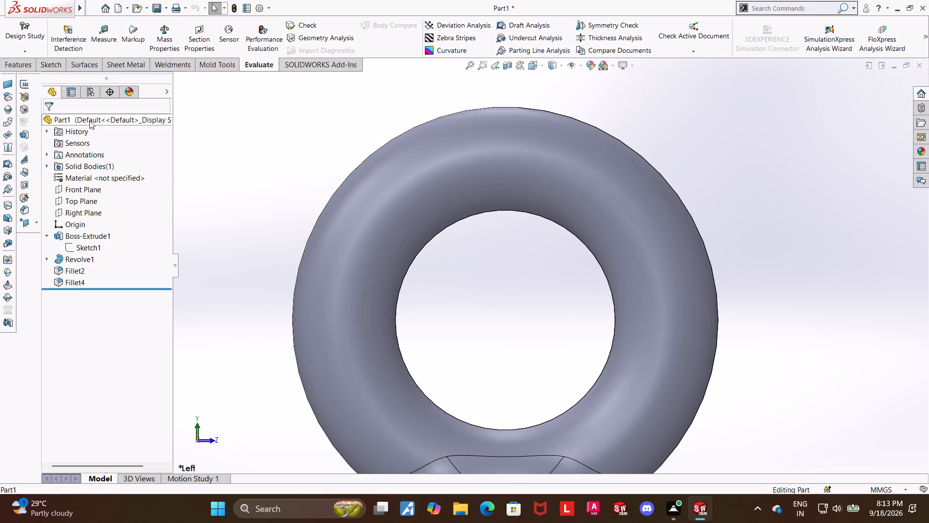
# Examine the whole ring-and-shaft part from the side and at an angle.
pyautogui.doubleClick(44, 63)
pyautogui.press('Escape')
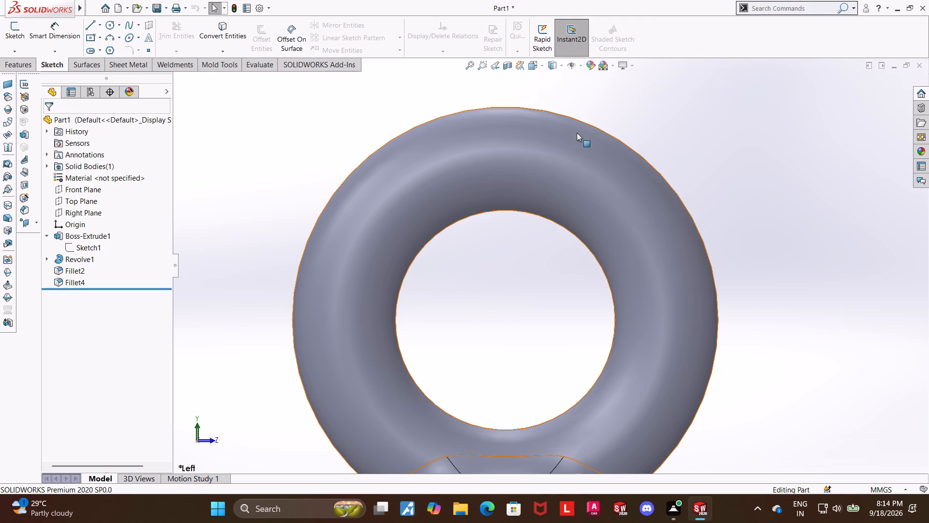
pyautogui.scroll(5, 432, 253)
pyautogui.press('Escape')
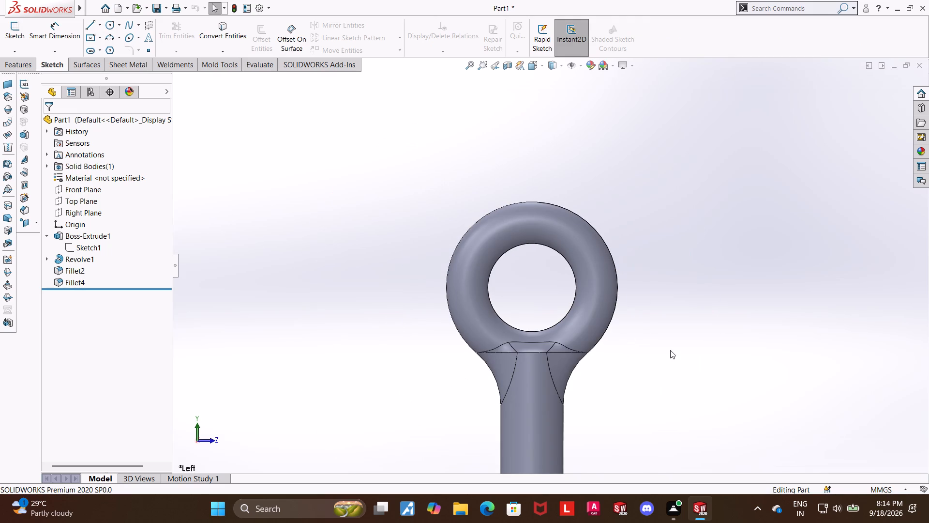
pyautogui.press('Escape')
pyautogui.scroll(2, 781, 262)
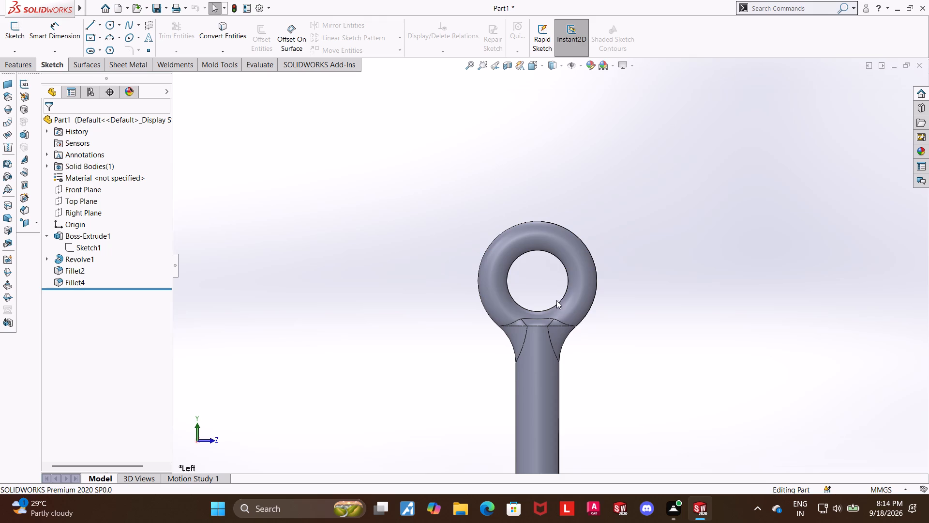
pyautogui.scroll(7, 630, 293)
pyautogui.moveTo(584, 313); pyautogui.dragTo(567, 313, button='middle')
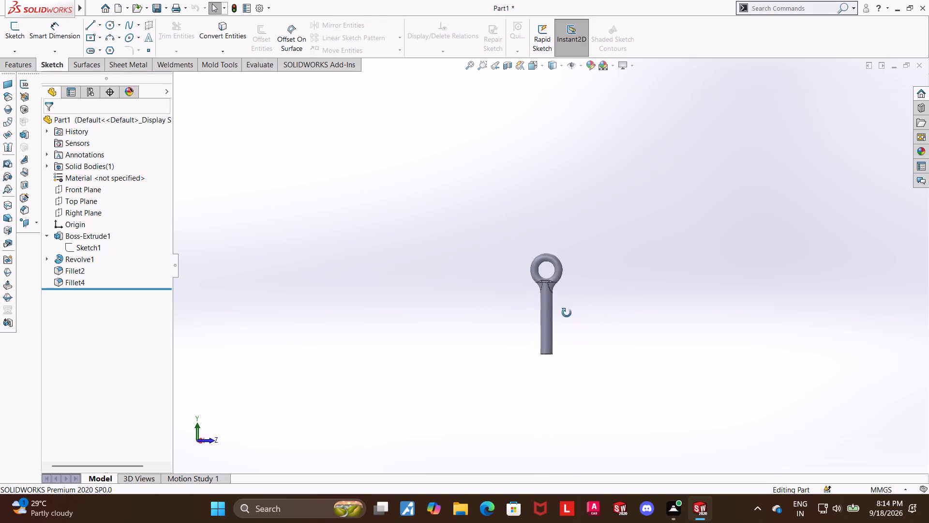
pyautogui.moveTo(567, 313); pyautogui.dragTo(609, 312, button='middle')
pyautogui.scroll(-5, 578, 315)
pyautogui.moveTo(525, 304); pyautogui.dragTo(533, 323, button='middle')
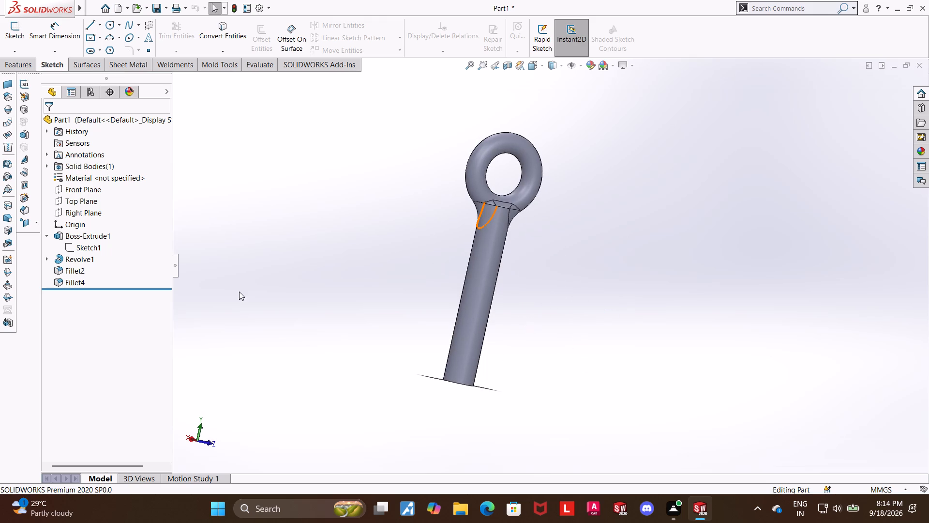
pyautogui.click(64, 277)
pyautogui.click(341, 301)
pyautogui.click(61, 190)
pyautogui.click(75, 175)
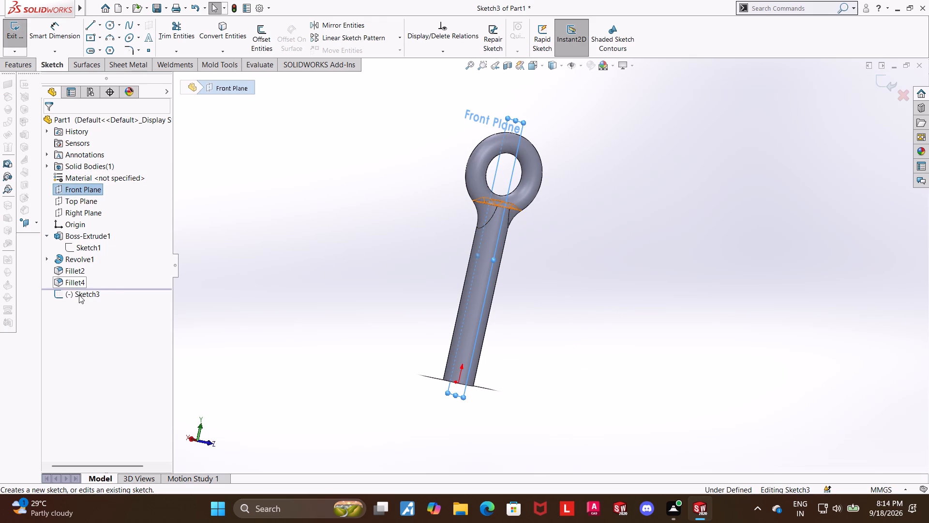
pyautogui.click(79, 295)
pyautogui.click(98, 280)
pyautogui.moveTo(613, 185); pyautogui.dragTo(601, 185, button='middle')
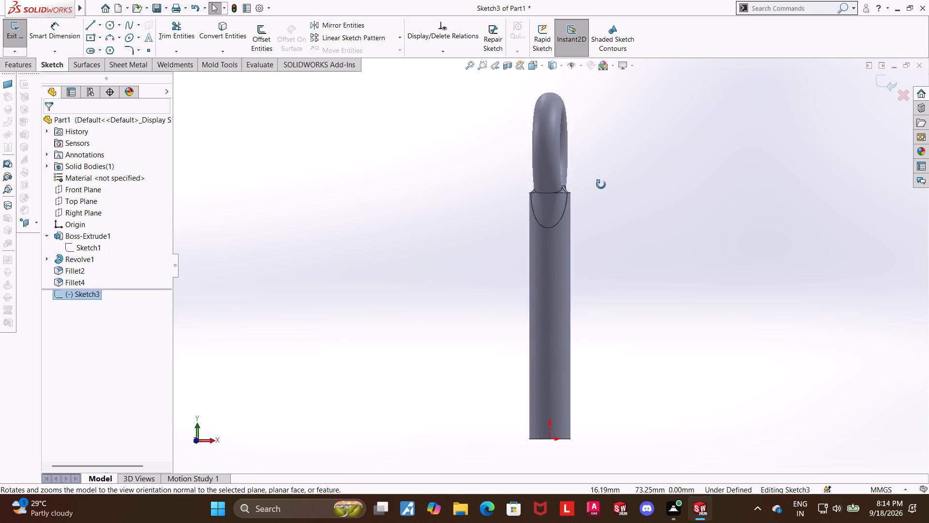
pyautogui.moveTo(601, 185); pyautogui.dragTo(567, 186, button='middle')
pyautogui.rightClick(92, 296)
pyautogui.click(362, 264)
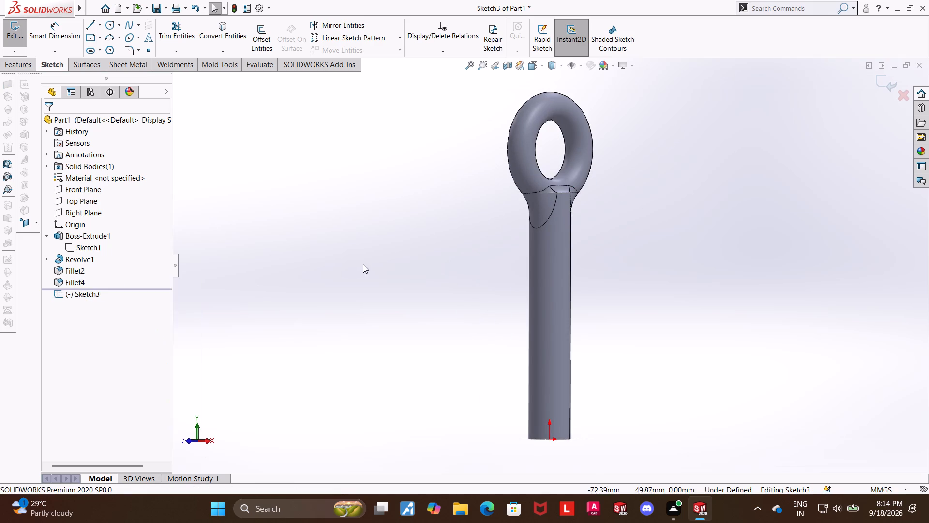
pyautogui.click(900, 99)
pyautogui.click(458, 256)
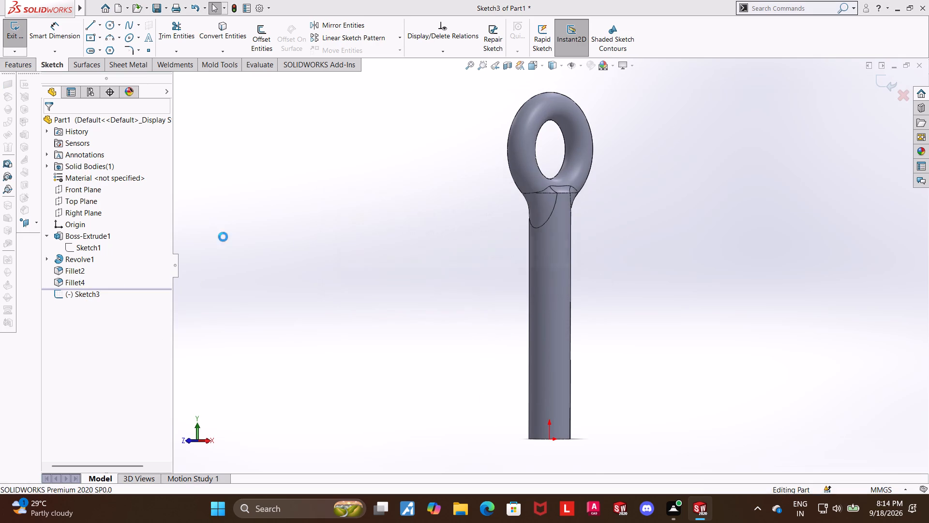
# Start a new sketch on the Right Plane and view it face-on.
pyautogui.click(74, 216)
pyautogui.click(85, 203)
pyautogui.click(79, 294)
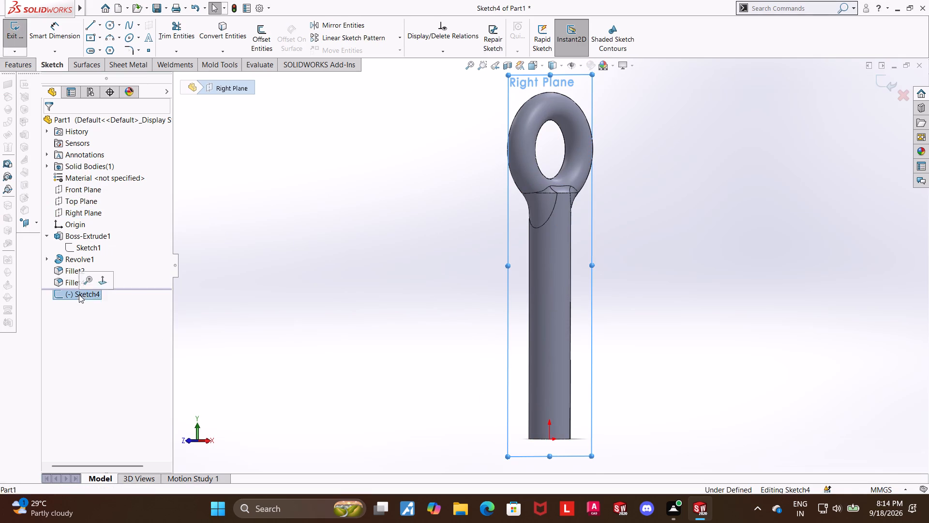
pyautogui.click(100, 277)
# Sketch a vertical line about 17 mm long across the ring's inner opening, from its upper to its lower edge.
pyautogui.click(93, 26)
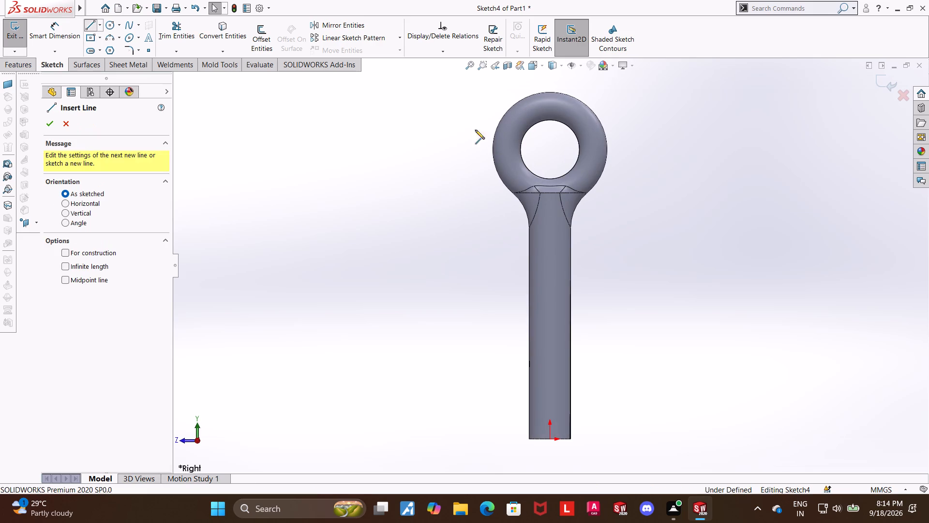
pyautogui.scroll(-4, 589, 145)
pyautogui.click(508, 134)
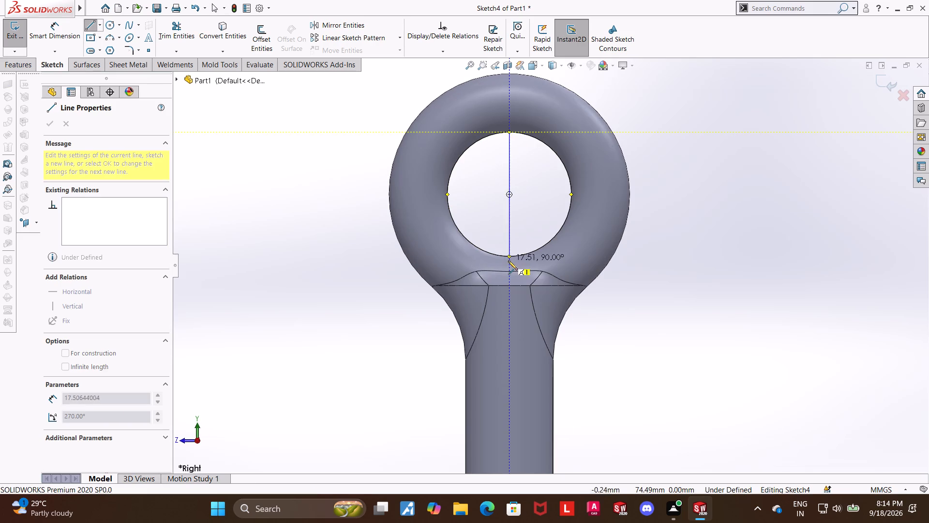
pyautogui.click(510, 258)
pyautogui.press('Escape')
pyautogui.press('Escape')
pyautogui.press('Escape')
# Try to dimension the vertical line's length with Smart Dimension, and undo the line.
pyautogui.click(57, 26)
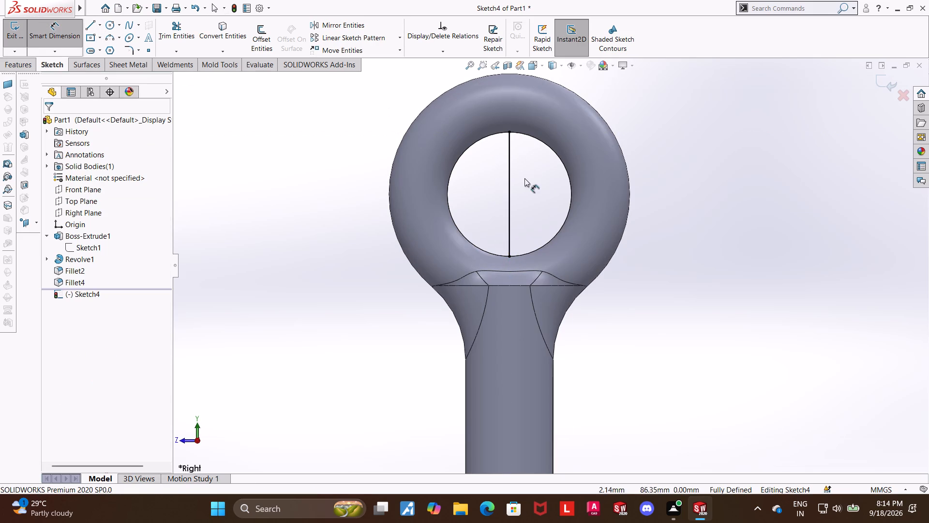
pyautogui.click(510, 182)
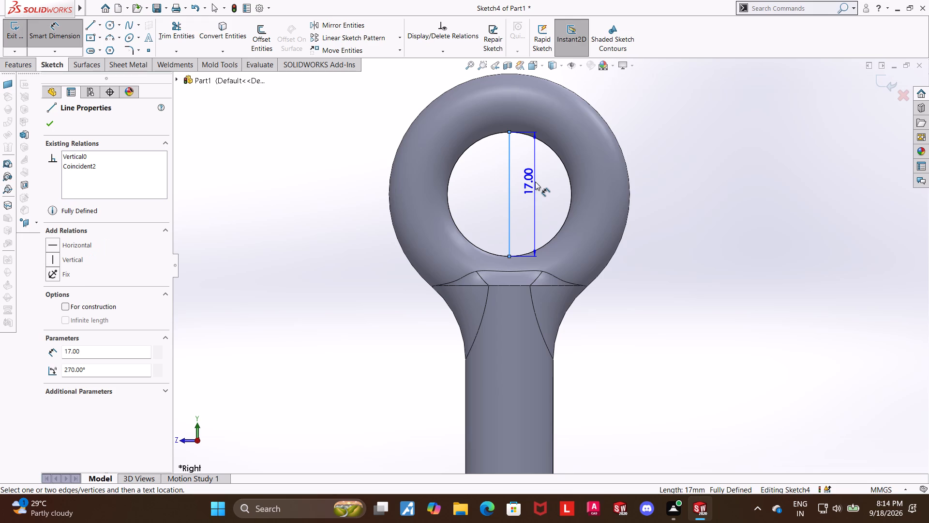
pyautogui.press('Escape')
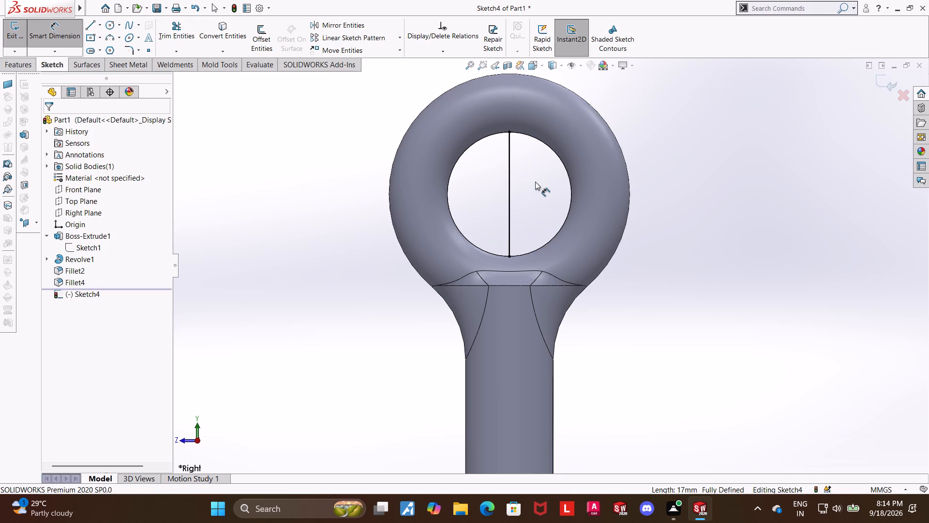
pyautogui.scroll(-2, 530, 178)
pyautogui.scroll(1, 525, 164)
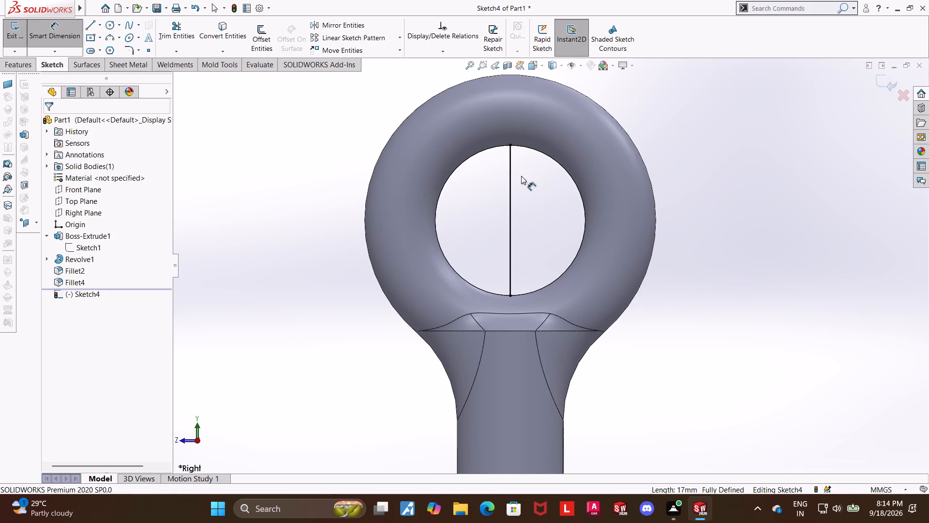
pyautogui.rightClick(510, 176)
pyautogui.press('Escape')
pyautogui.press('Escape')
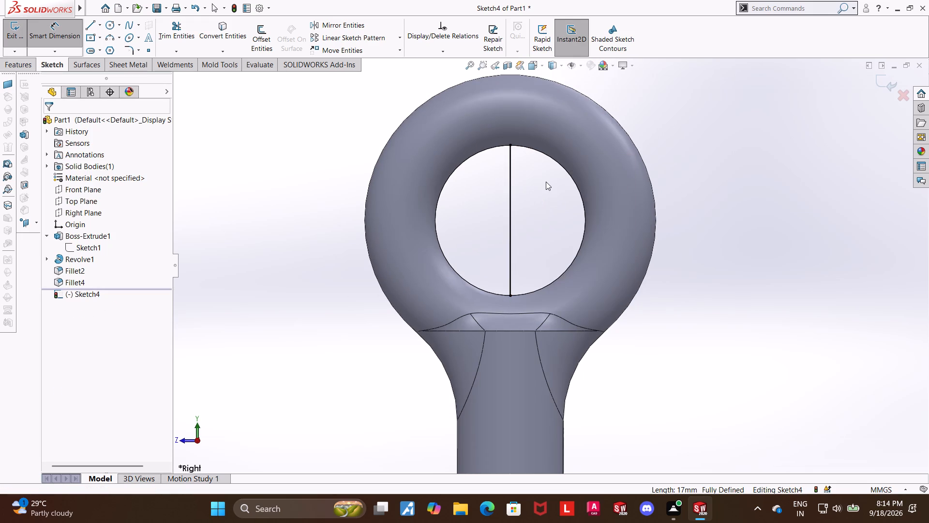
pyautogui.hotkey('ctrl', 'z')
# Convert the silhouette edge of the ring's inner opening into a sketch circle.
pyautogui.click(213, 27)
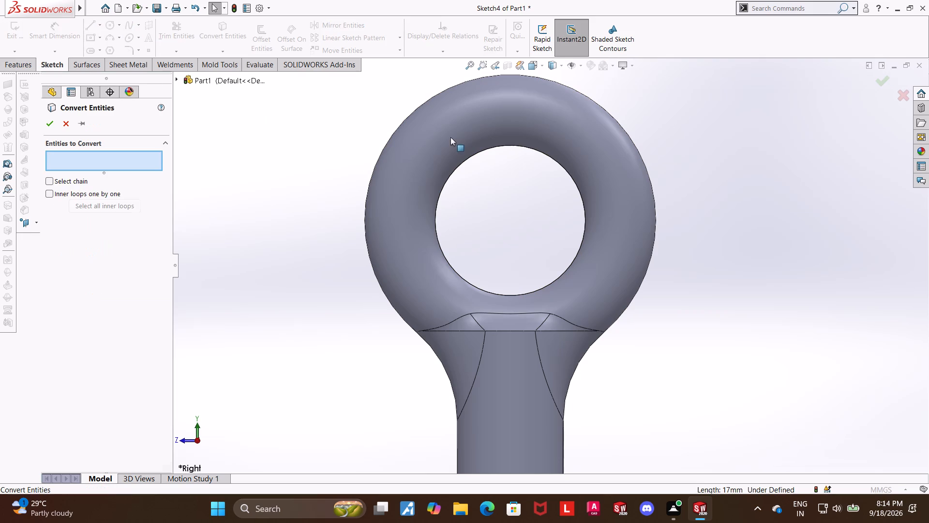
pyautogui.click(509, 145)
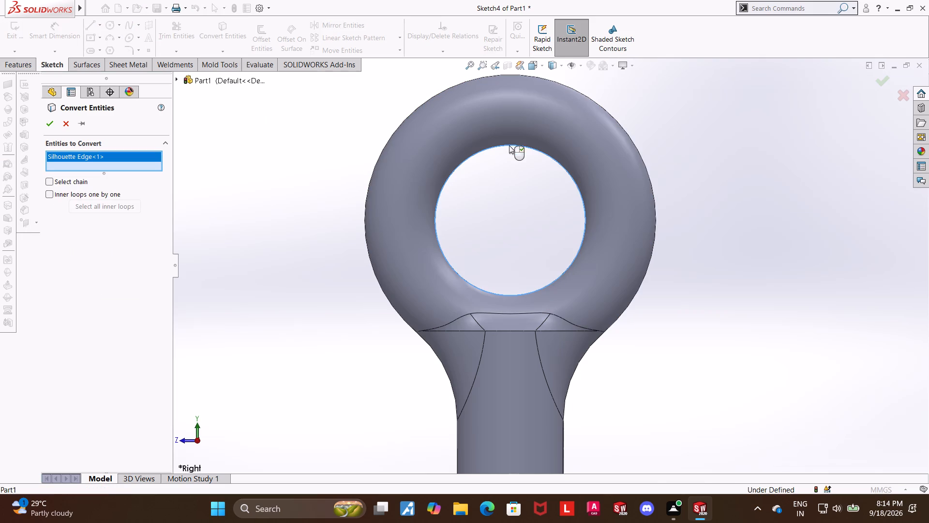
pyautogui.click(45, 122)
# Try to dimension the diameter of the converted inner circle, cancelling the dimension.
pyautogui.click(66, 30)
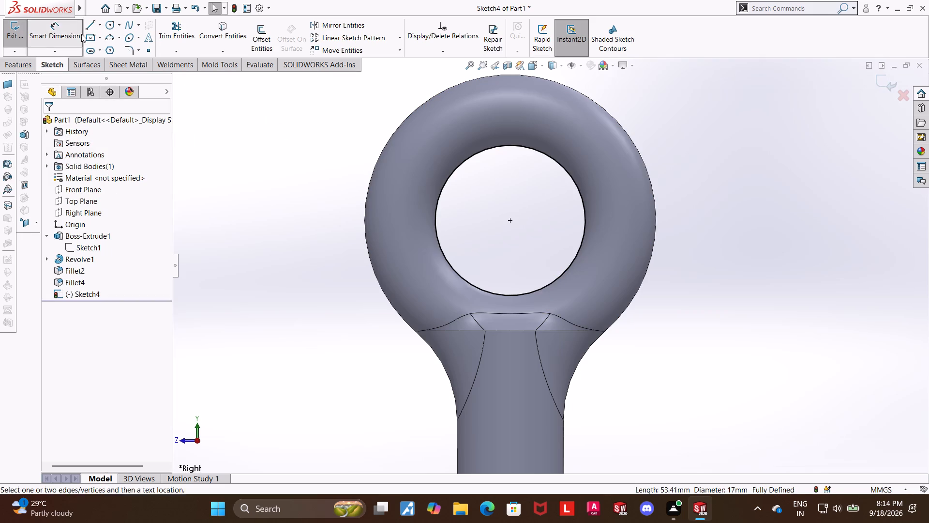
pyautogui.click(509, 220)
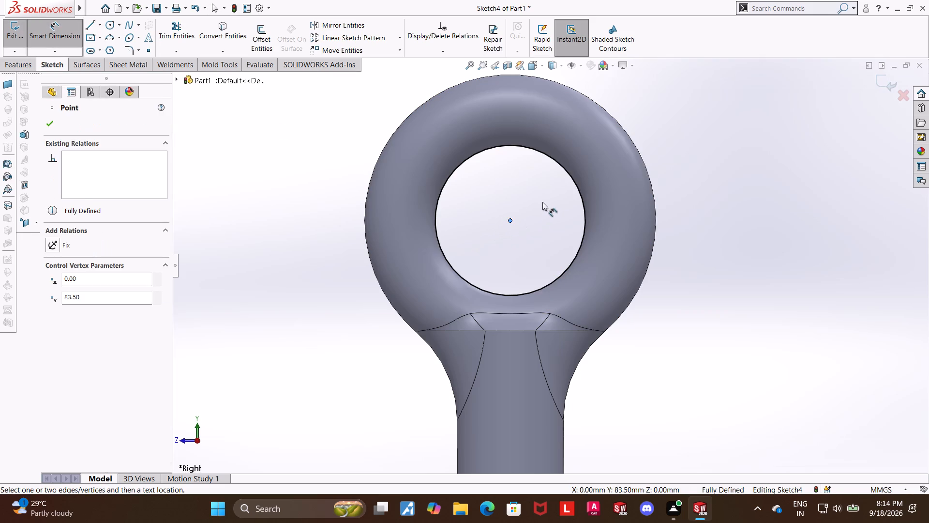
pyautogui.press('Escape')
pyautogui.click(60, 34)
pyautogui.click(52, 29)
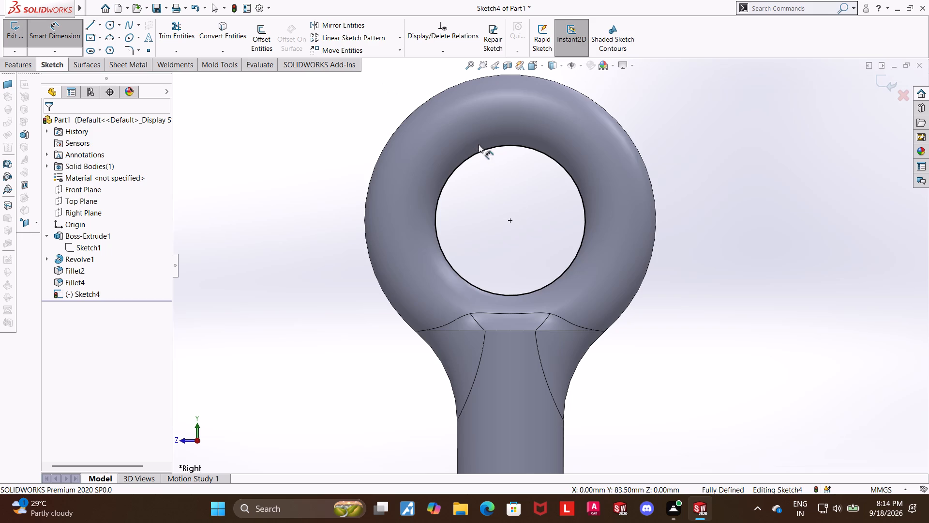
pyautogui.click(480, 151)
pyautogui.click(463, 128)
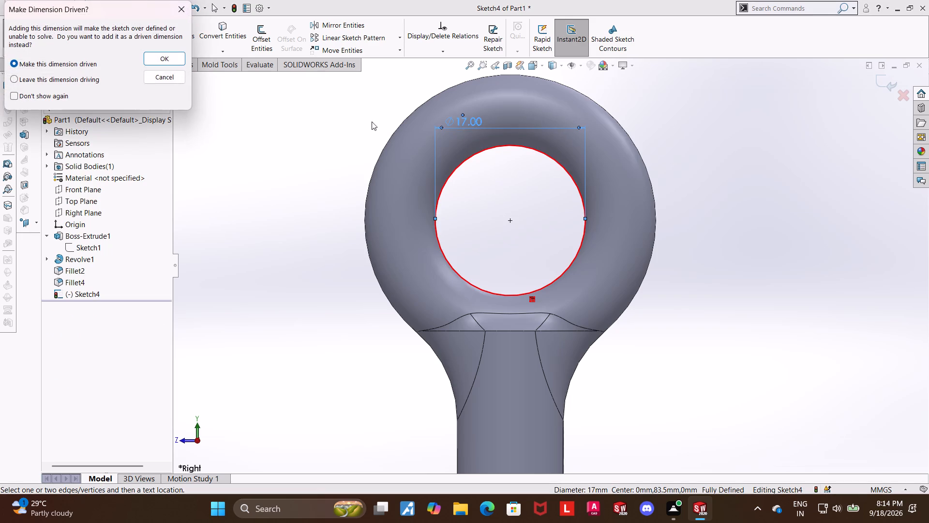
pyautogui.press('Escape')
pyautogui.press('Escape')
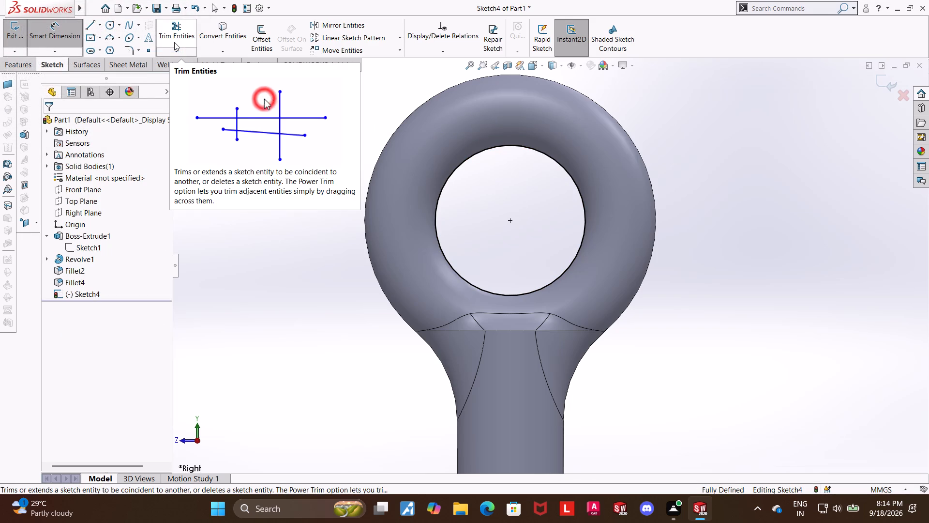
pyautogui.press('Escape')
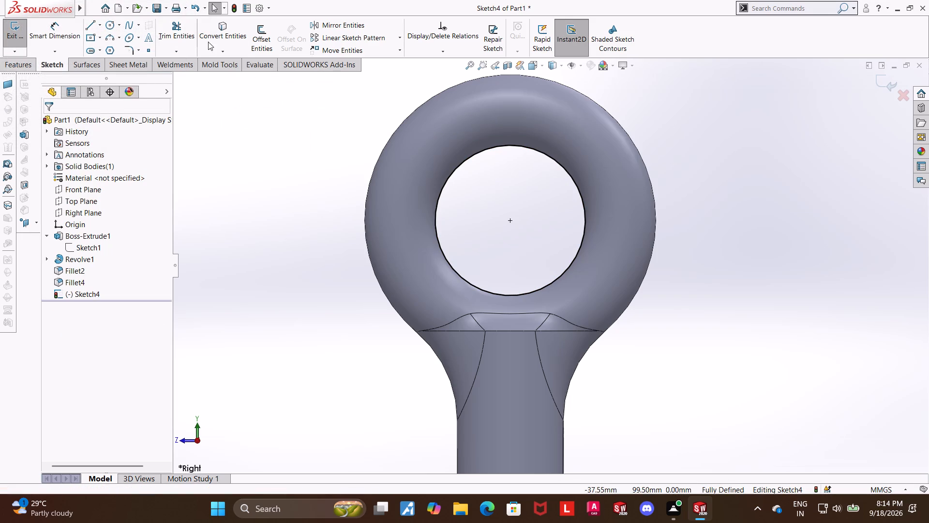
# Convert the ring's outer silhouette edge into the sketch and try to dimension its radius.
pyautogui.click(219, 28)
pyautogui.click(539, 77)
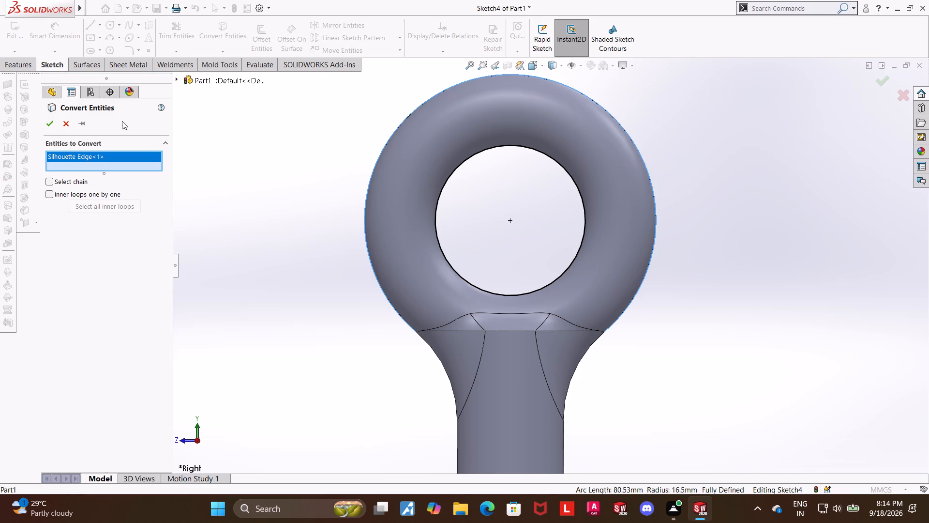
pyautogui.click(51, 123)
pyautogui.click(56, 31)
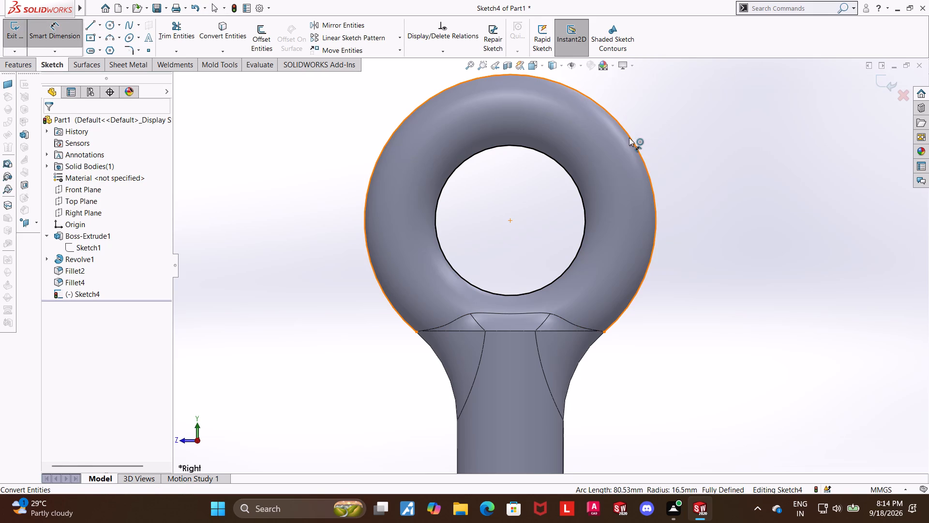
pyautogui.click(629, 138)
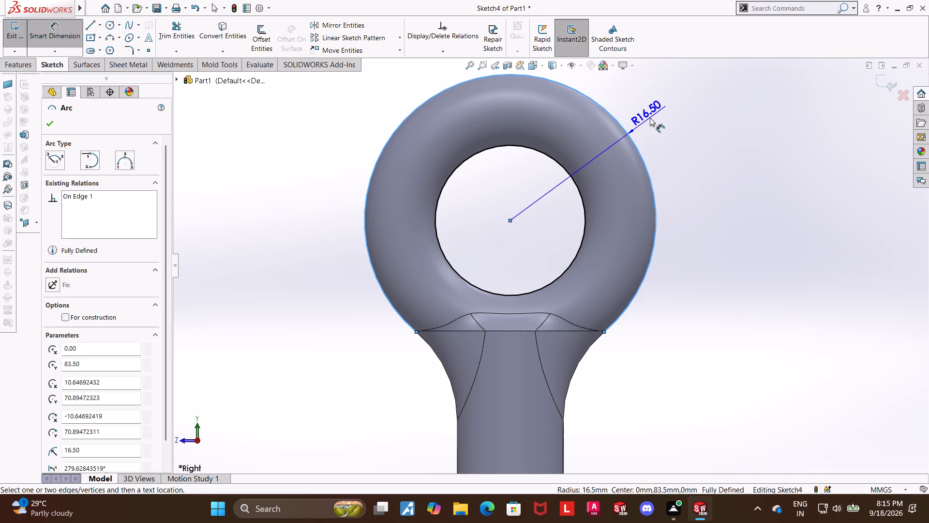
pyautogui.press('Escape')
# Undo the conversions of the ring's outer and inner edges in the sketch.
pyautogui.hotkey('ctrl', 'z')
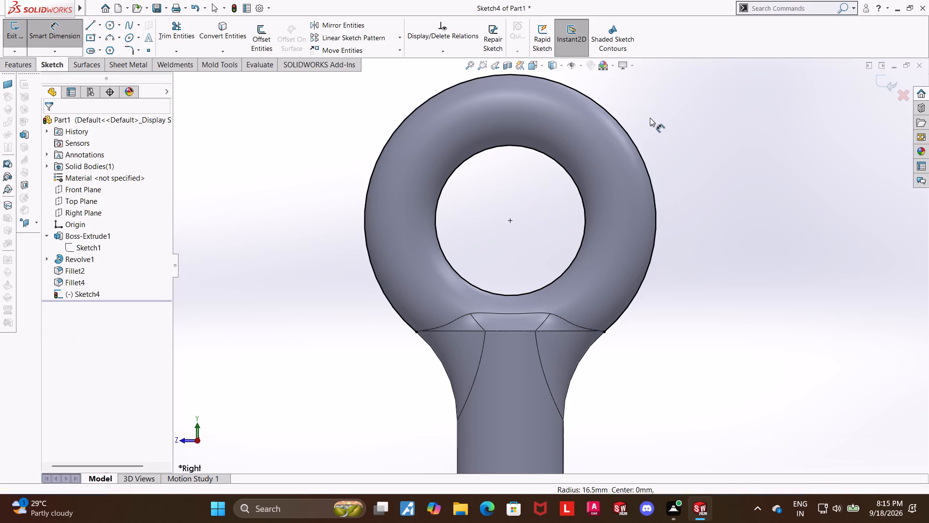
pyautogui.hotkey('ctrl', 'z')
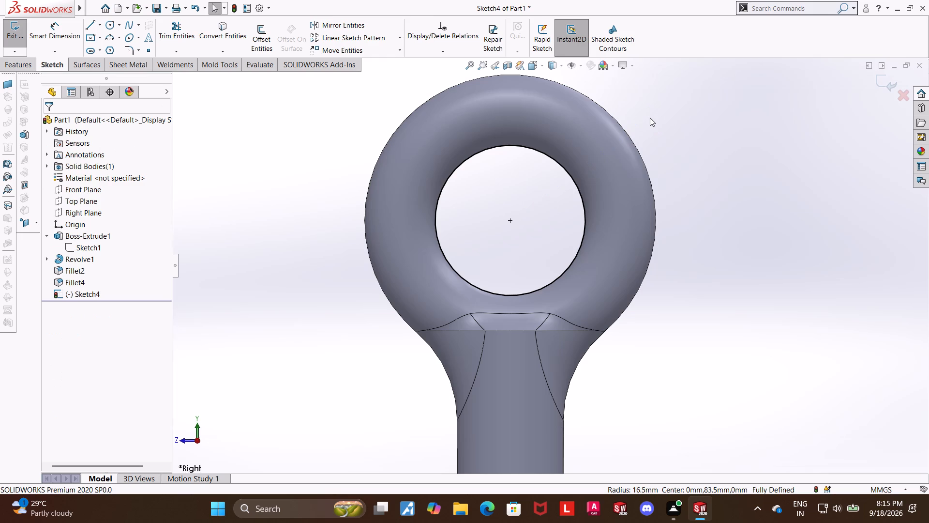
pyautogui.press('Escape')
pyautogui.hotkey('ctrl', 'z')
# Examine the part at an angle and orient the view normal to the Right Plane.
pyautogui.moveTo(725, 210); pyautogui.dragTo(752, 217, button='middle')
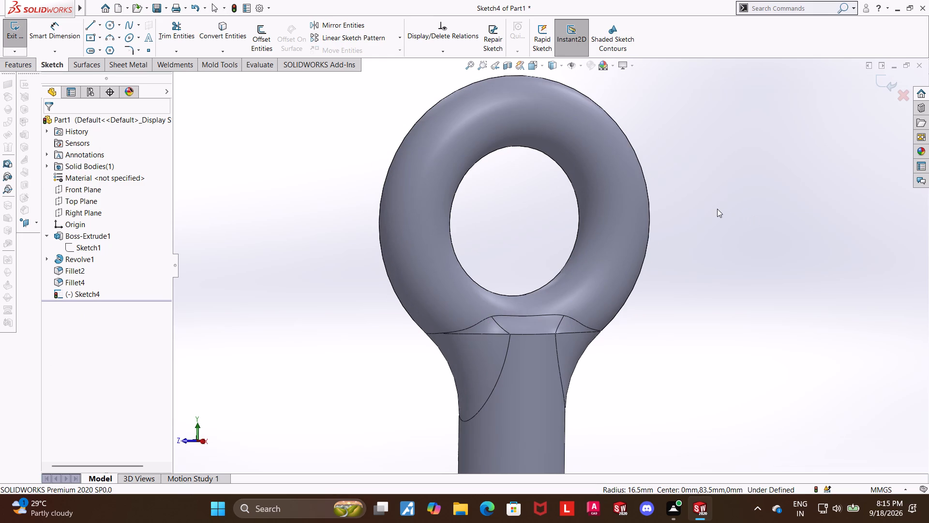
pyautogui.moveTo(705, 214); pyautogui.dragTo(723, 219, button='middle')
pyautogui.scroll(4, 732, 227)
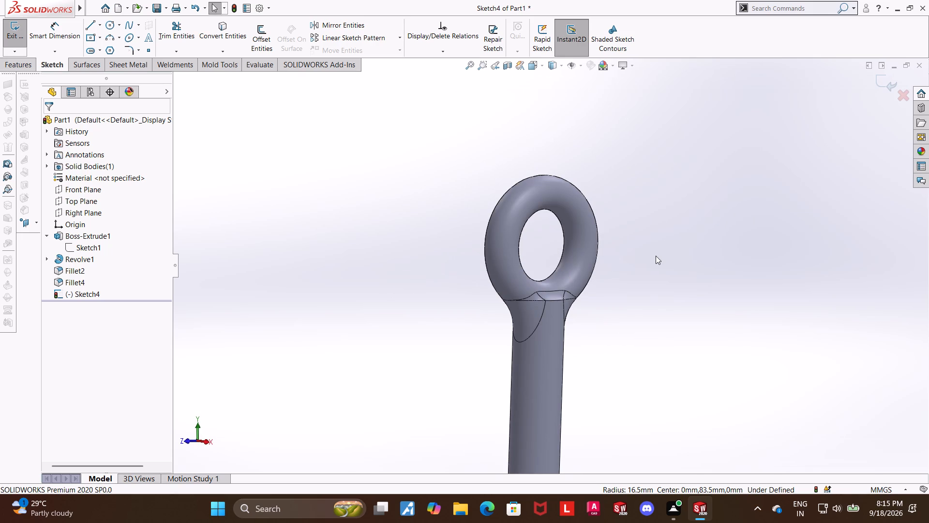
pyautogui.click(80, 214)
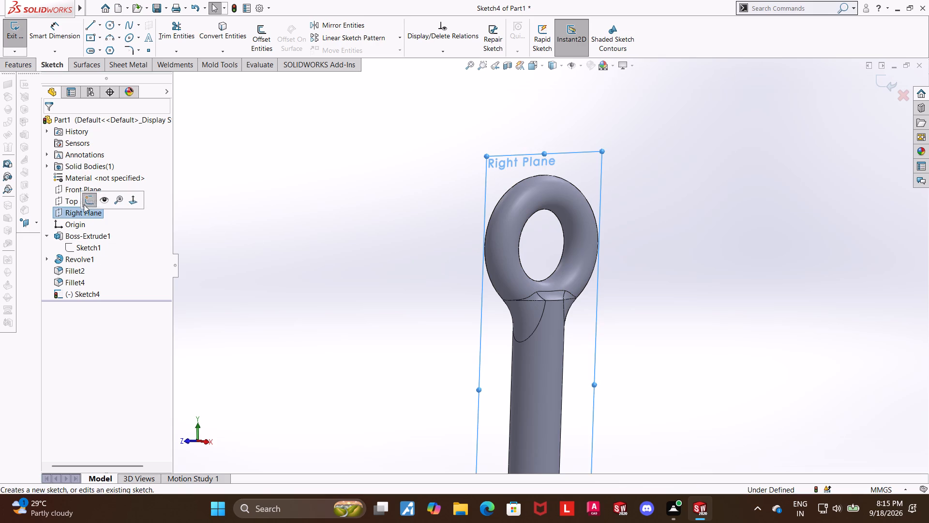
pyautogui.click(138, 200)
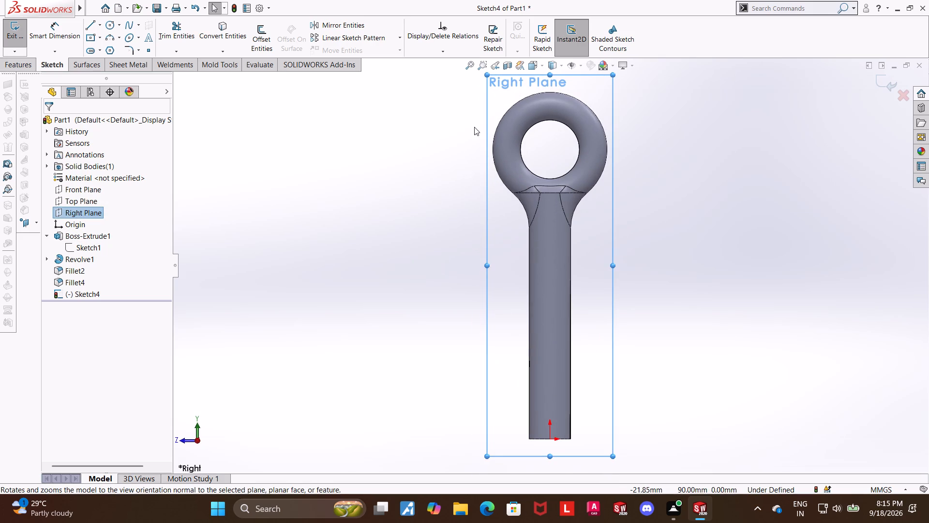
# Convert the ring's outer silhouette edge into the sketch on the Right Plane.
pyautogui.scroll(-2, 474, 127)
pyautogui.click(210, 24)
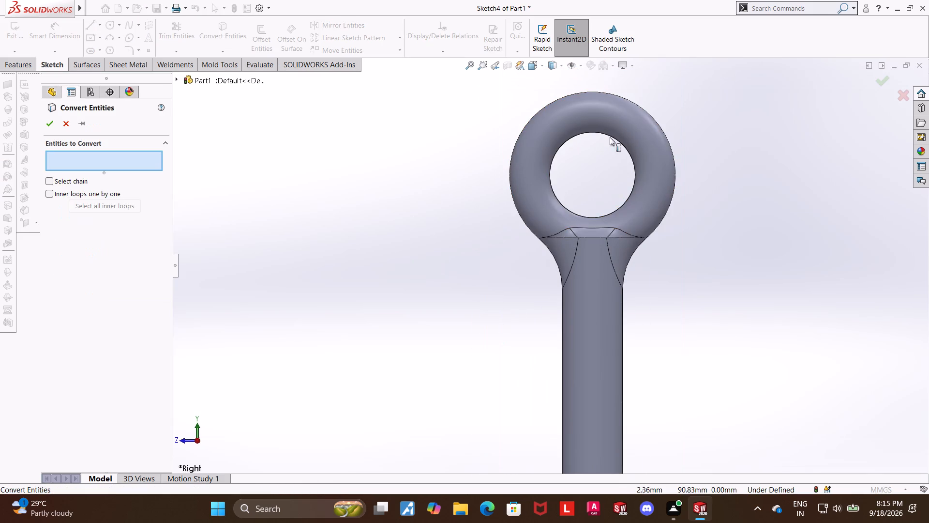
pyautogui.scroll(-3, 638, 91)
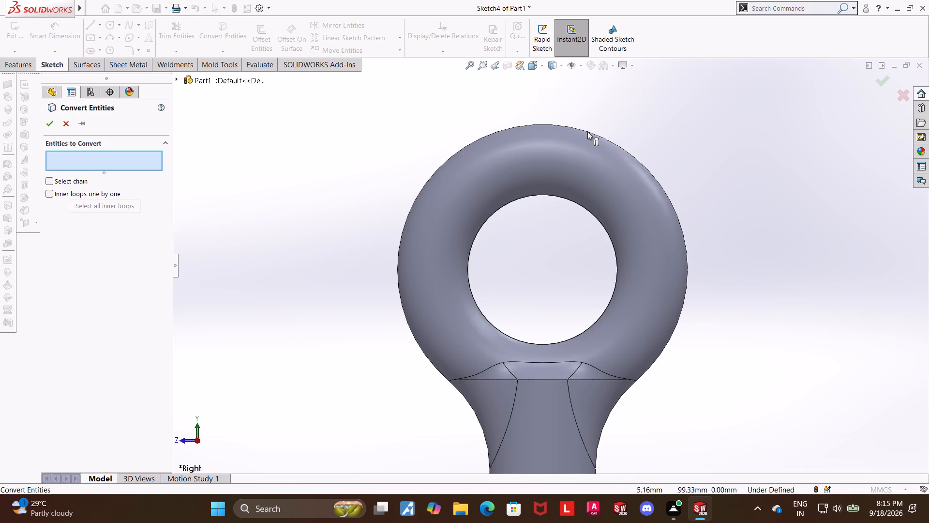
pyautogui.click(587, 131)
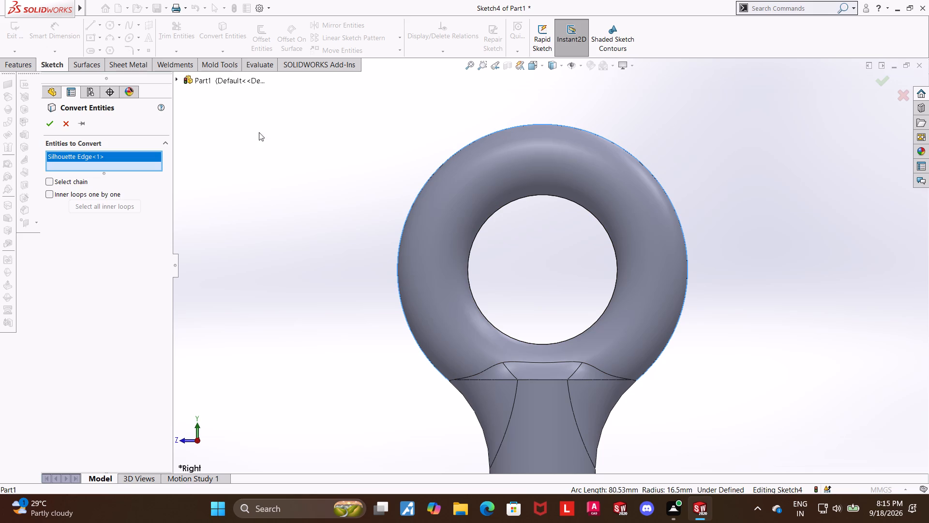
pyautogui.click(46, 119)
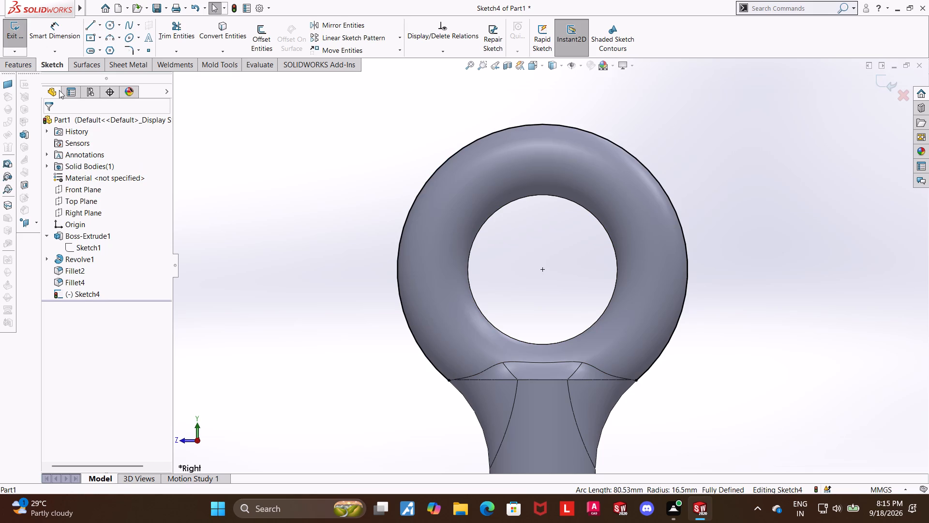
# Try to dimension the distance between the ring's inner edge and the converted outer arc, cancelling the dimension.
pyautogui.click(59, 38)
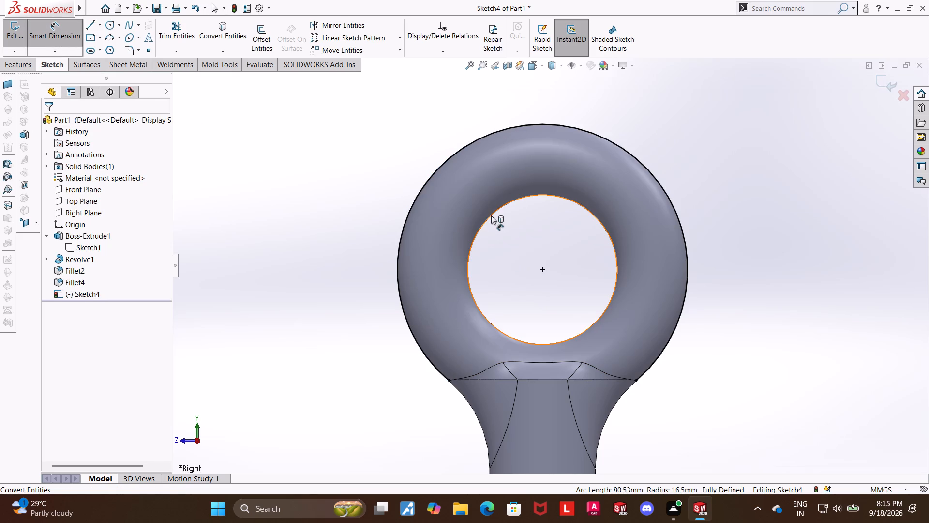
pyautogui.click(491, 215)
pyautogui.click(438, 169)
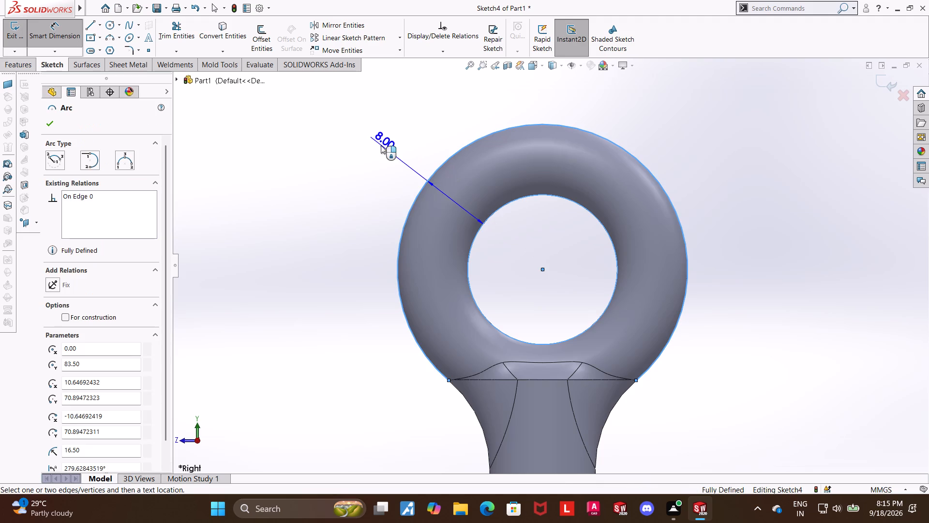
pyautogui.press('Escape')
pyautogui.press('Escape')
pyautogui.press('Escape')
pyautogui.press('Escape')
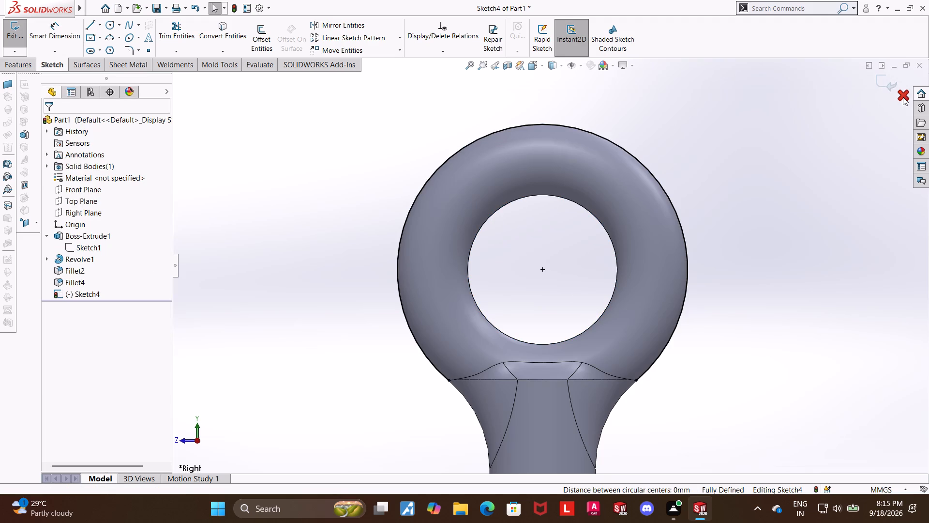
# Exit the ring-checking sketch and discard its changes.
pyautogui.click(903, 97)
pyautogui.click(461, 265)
# Start a Thread feature on the circular edge at the shaft's free end with a blind depth of 50 mm.
pyautogui.scroll(2, 719, 293)
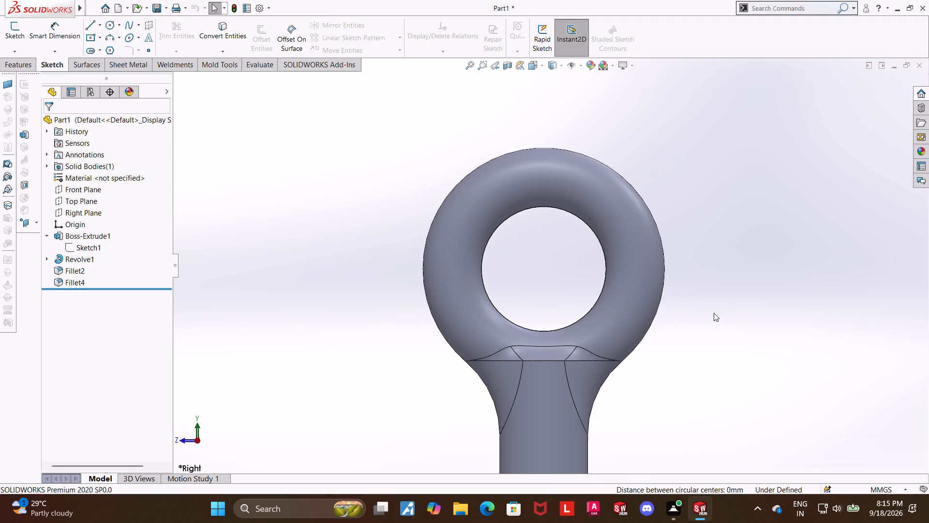
pyautogui.moveTo(714, 313); pyautogui.dragTo(769, 283, button='middle')
pyautogui.scroll(7, 770, 295)
pyautogui.moveTo(619, 392); pyautogui.dragTo(606, 414, button='middle')
pyautogui.scroll(-6, 563, 430)
pyautogui.moveTo(535, 359); pyautogui.dragTo(545, 338, button='middle')
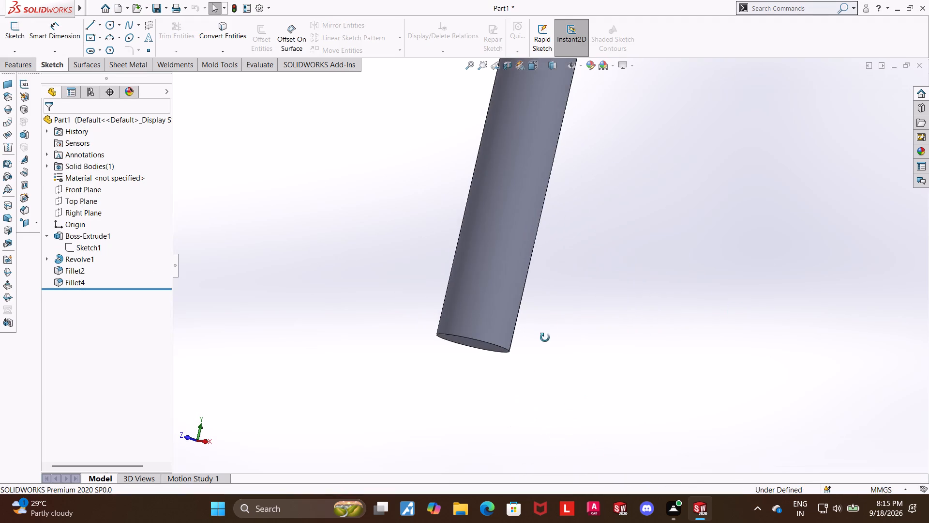
pyautogui.moveTo(545, 338); pyautogui.dragTo(570, 266, button='middle')
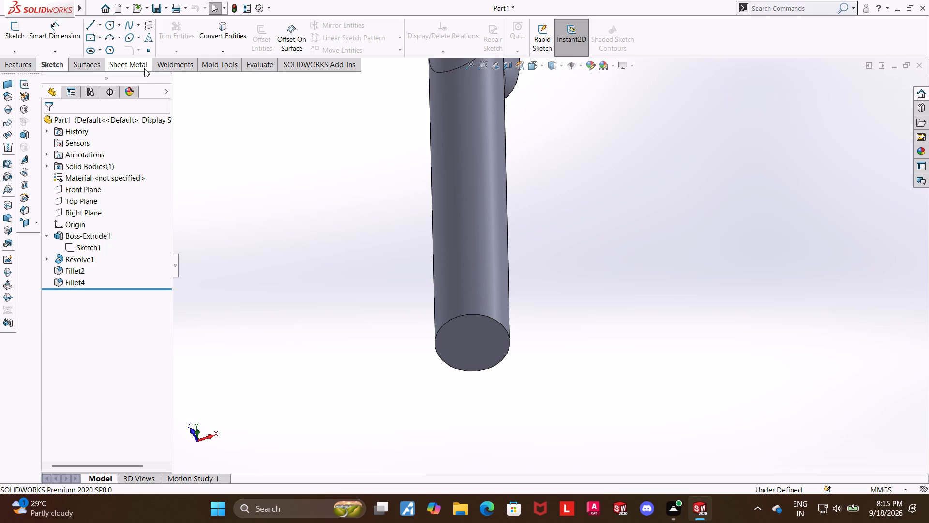
pyautogui.click(31, 62)
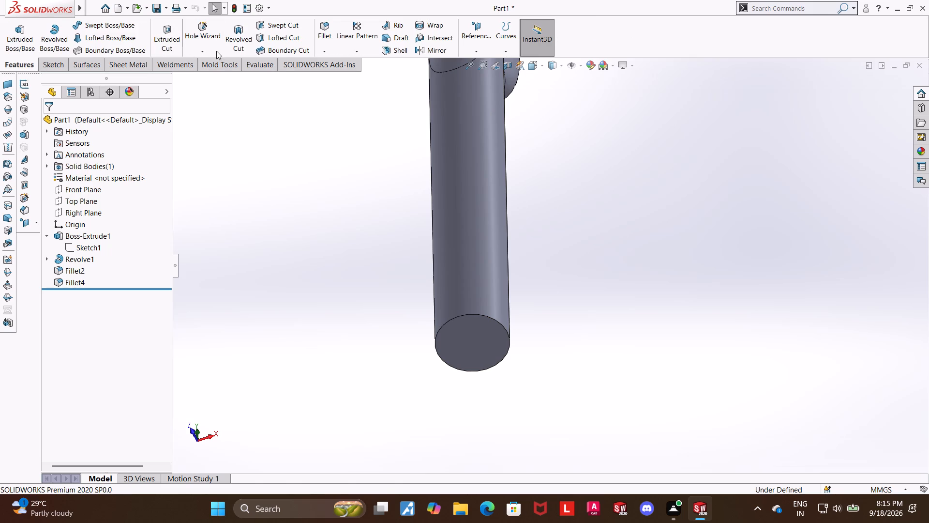
pyautogui.click(216, 51)
pyautogui.click(215, 83)
pyautogui.moveTo(276, 175); pyautogui.dragTo(236, 216, button='middle')
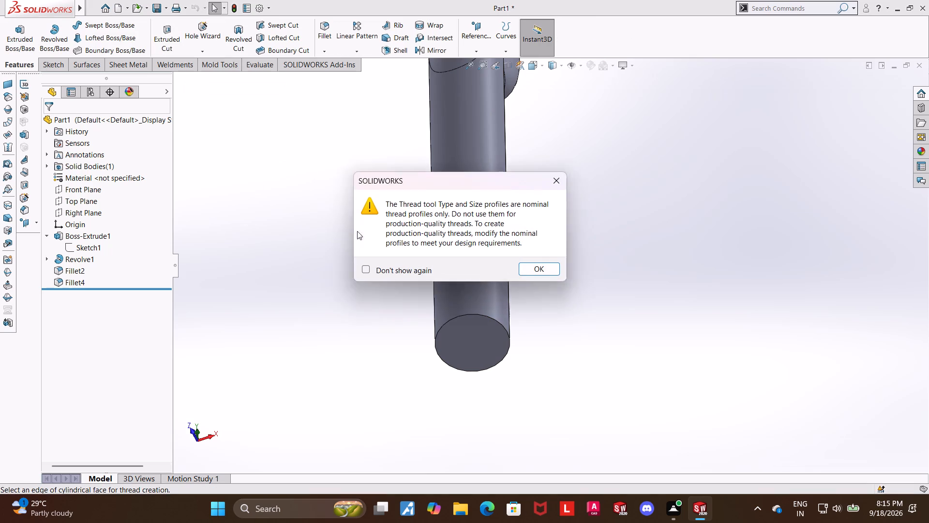
pyautogui.click(535, 268)
pyautogui.scroll(-1, 611, 178)
pyautogui.moveTo(598, 179); pyautogui.dragTo(614, 175, button='middle')
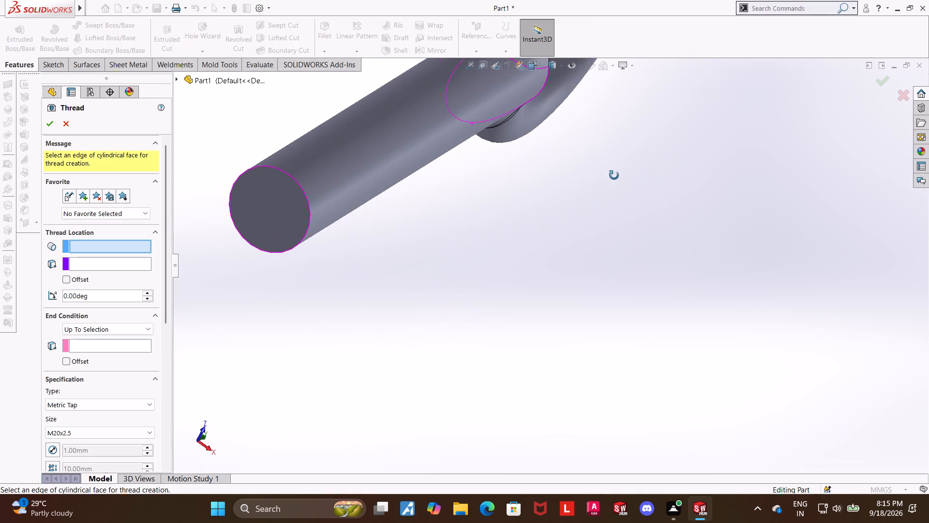
pyautogui.moveTo(614, 175); pyautogui.dragTo(614, 175, button='middle')
pyautogui.scroll(1, 283, 174)
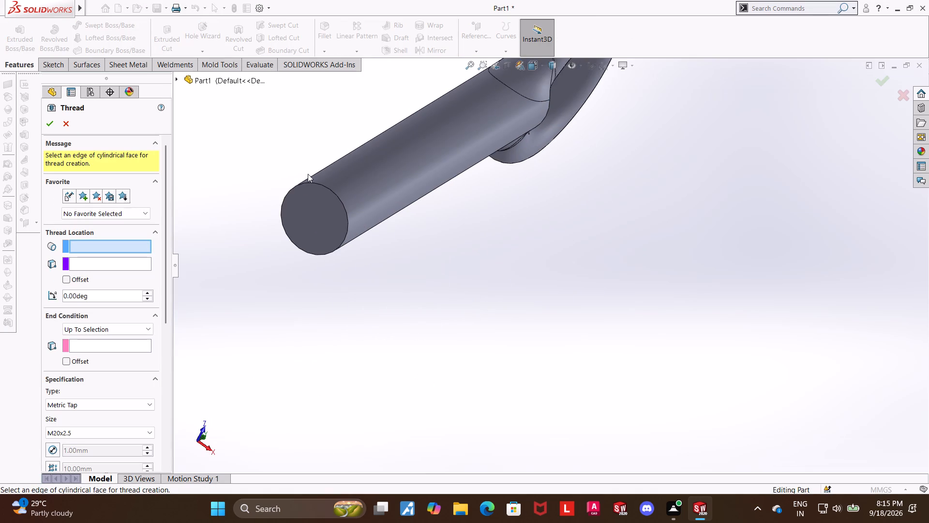
pyautogui.scroll(-1, 309, 174)
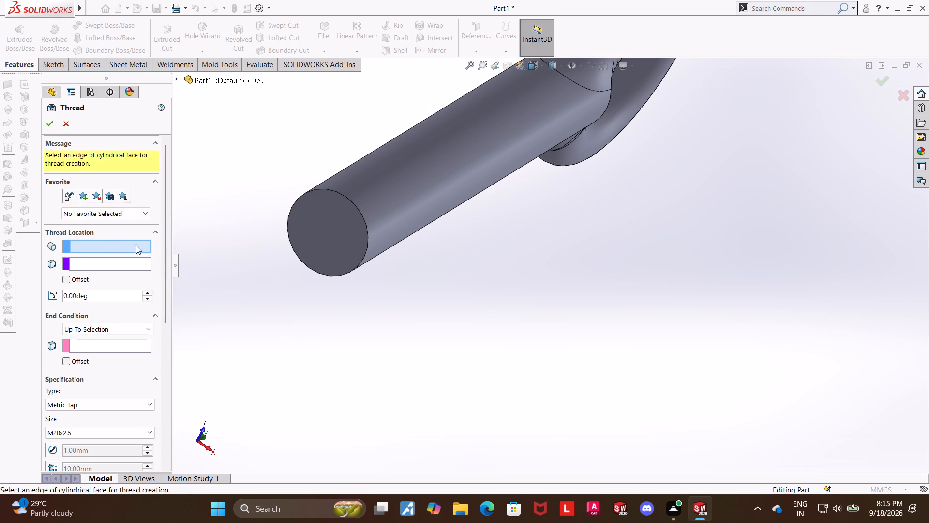
pyautogui.click(335, 190)
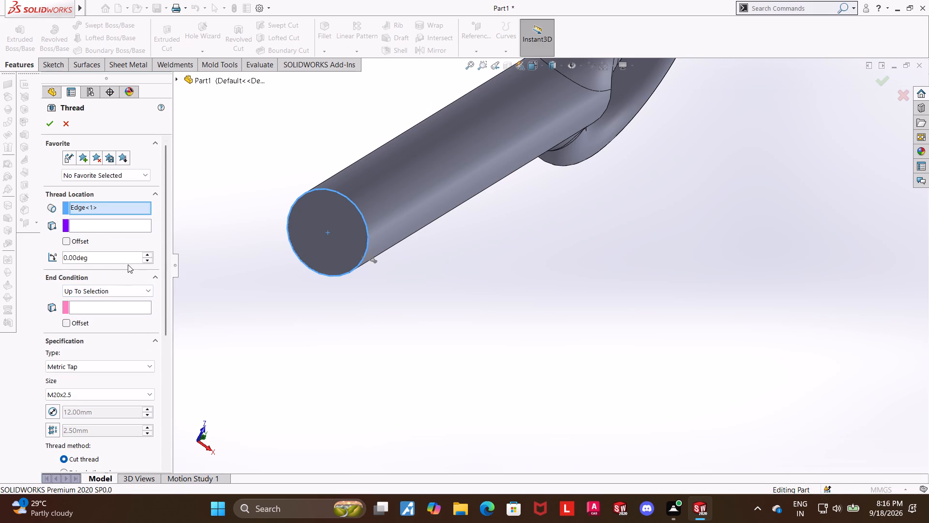
pyautogui.click(102, 292)
pyautogui.click(96, 302)
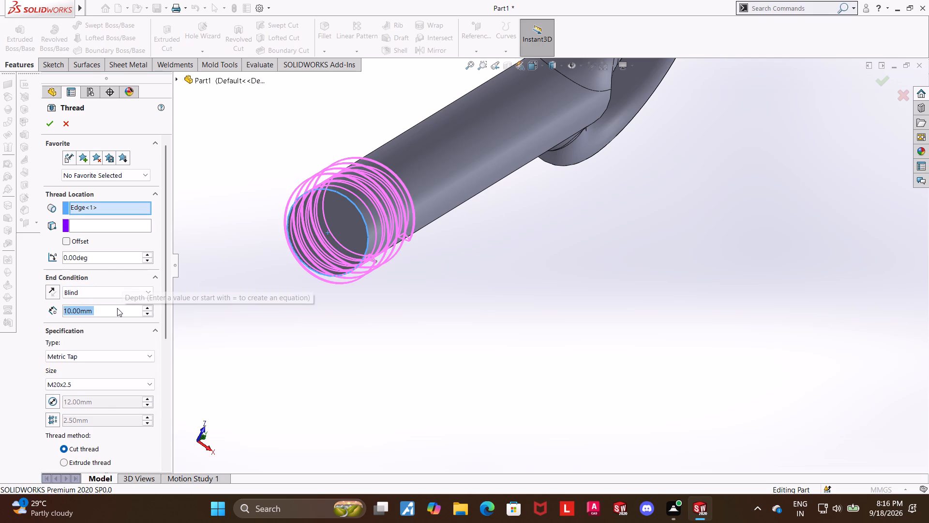
pyautogui.write('50')
pyautogui.press('Return')
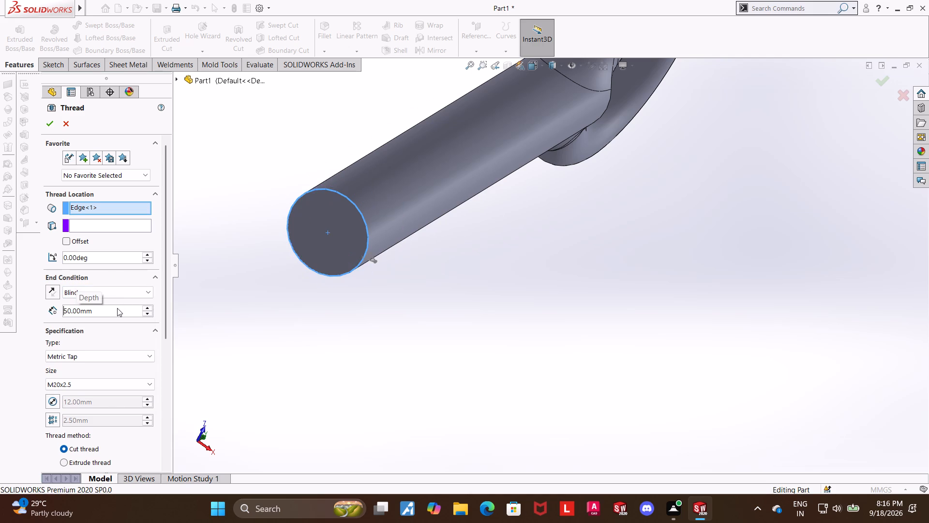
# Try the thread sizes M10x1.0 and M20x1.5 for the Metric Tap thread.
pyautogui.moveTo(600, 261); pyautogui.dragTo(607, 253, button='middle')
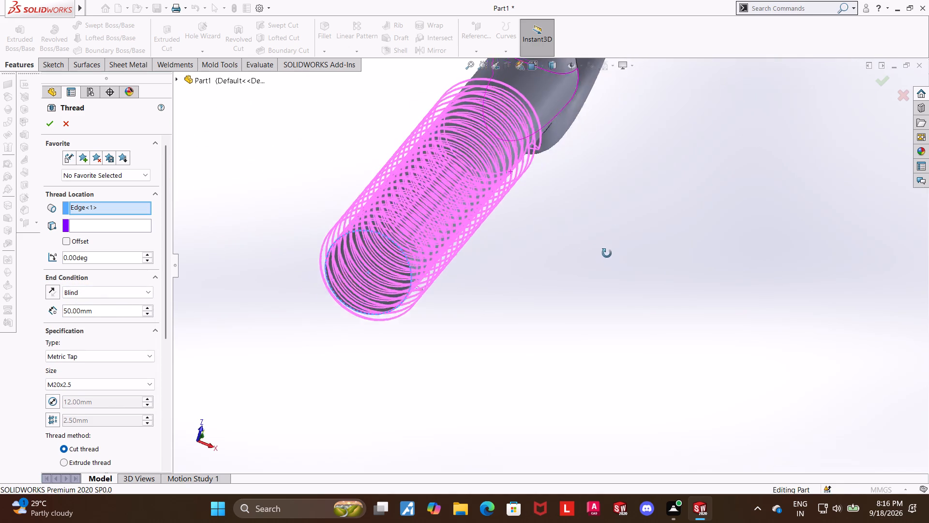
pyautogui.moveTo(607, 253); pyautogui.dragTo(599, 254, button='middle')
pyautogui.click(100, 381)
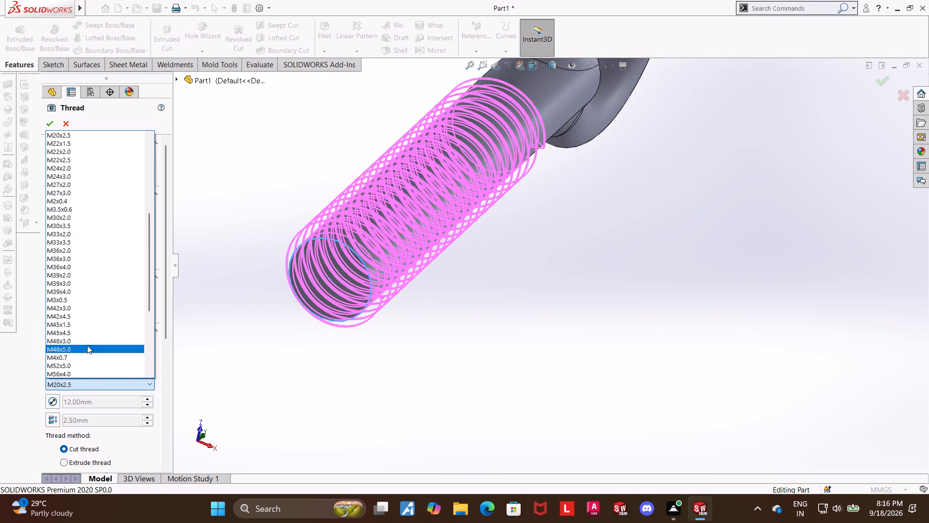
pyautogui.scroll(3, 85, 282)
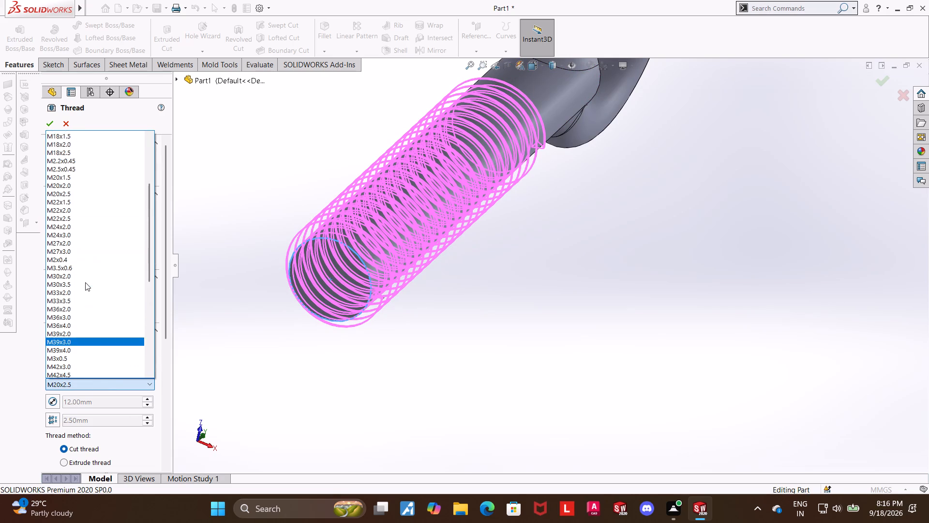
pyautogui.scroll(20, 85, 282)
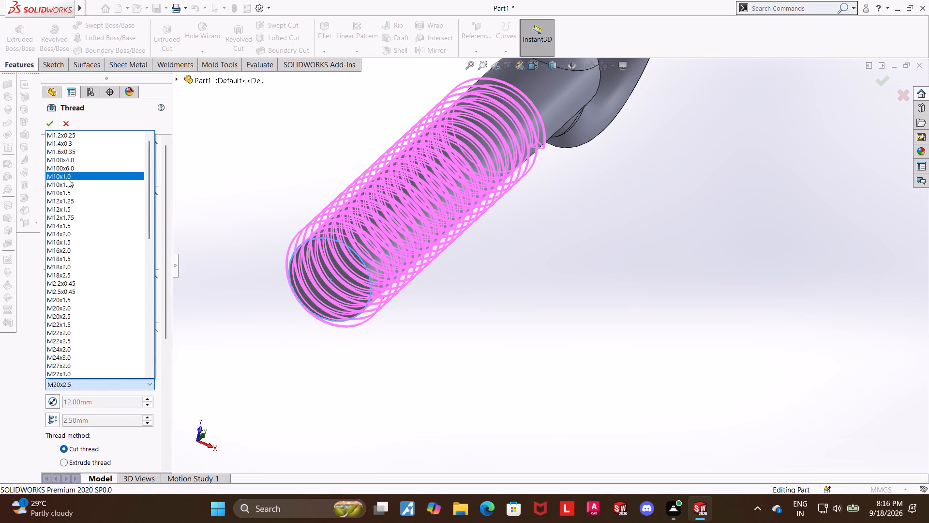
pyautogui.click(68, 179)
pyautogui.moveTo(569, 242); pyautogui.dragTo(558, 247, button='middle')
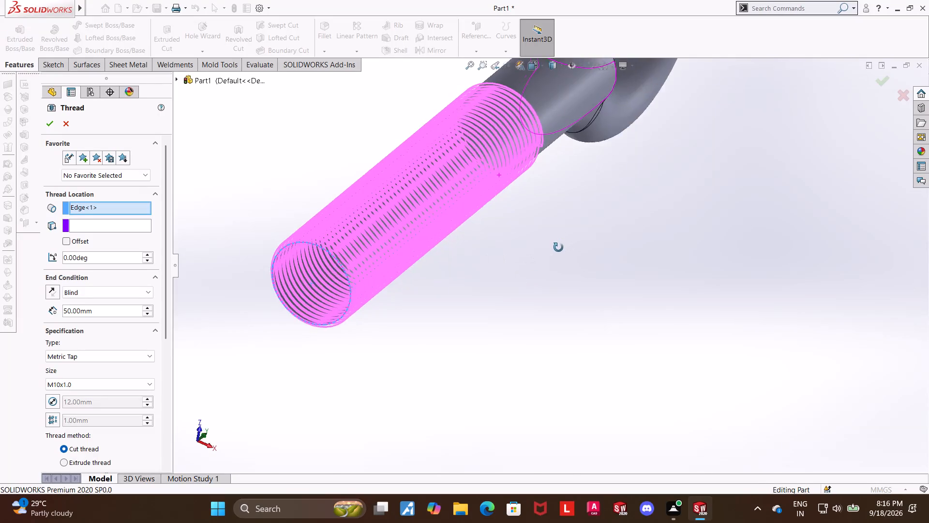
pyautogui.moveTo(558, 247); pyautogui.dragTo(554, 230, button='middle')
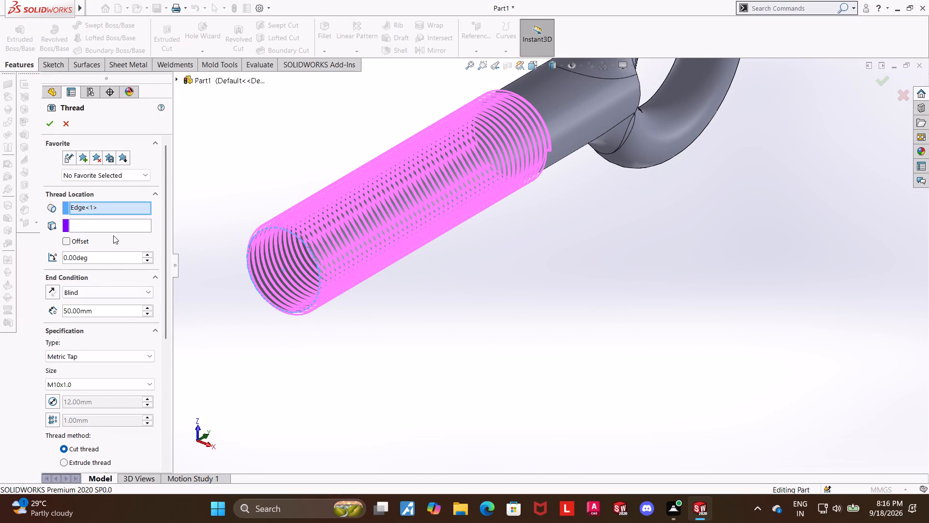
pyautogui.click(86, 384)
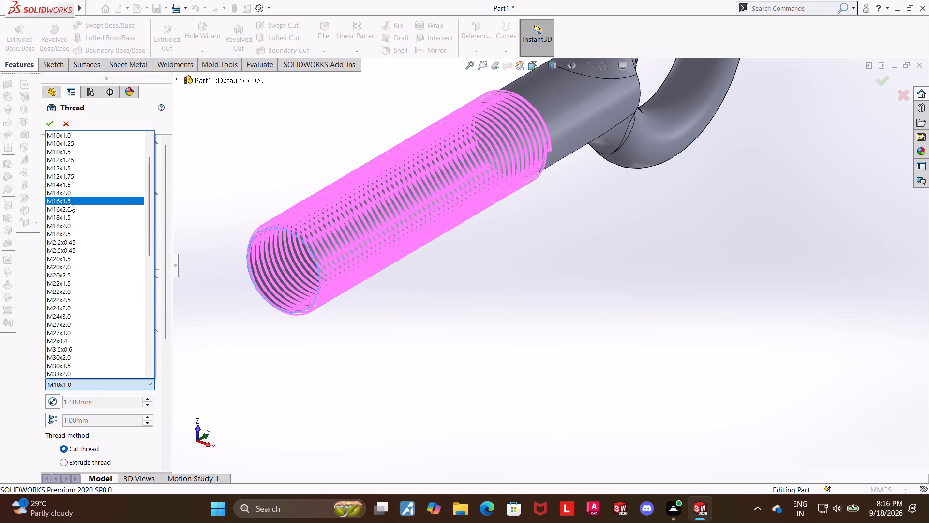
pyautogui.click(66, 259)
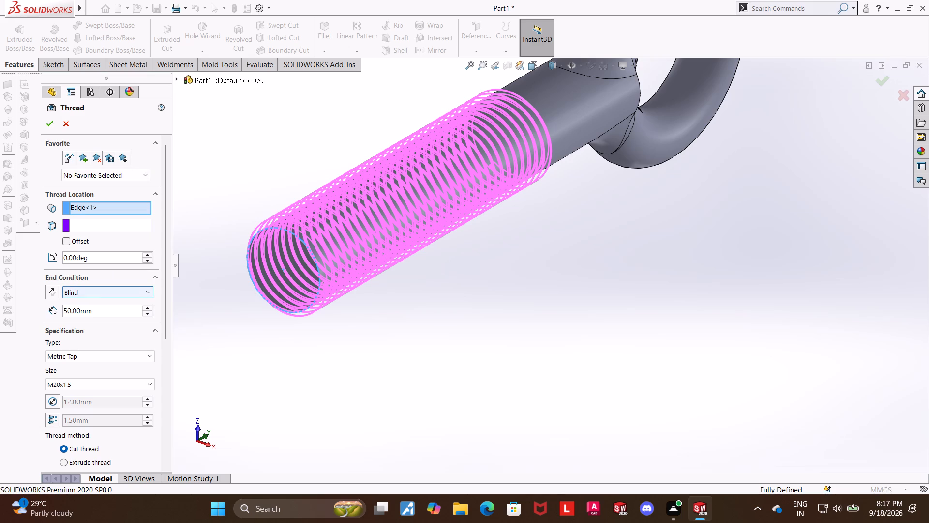
# Set the thread size to M12x1.5 and try to create it as a cut thread.
pyautogui.click(75, 386)
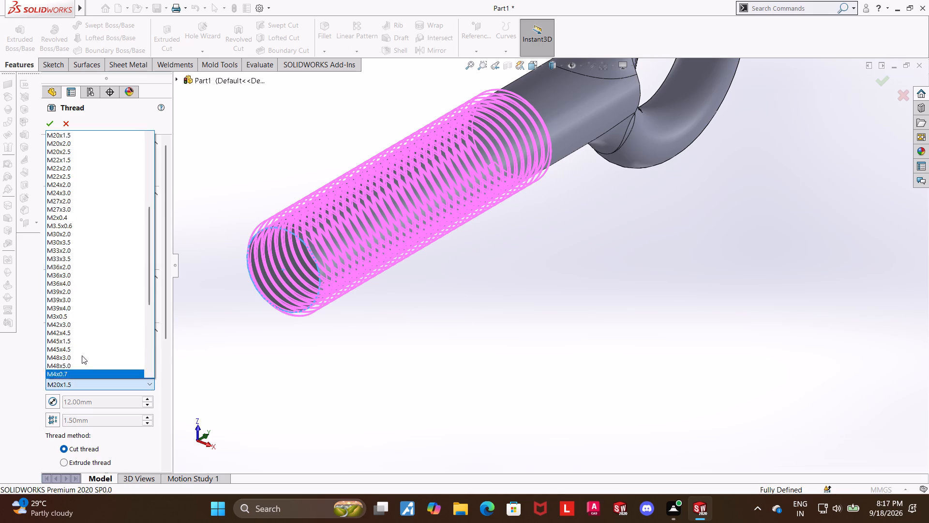
pyautogui.scroll(6, 87, 201)
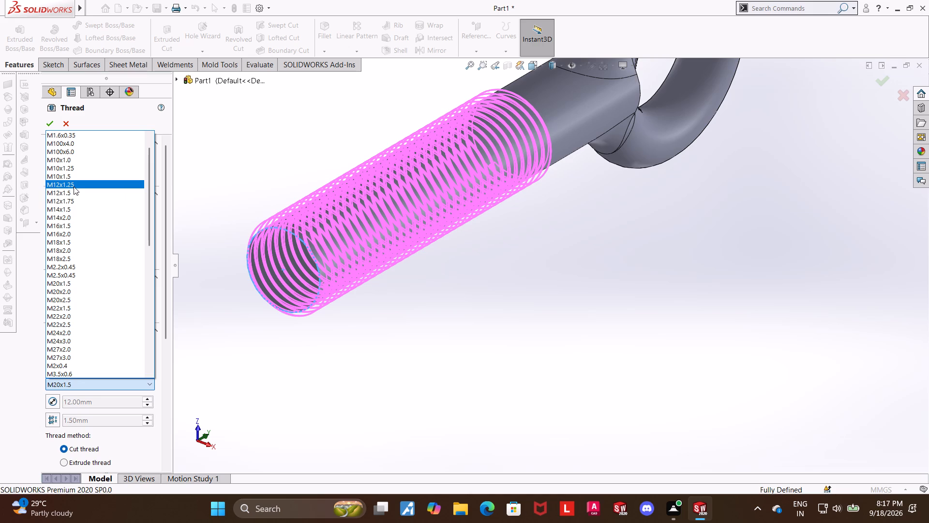
pyautogui.click(73, 193)
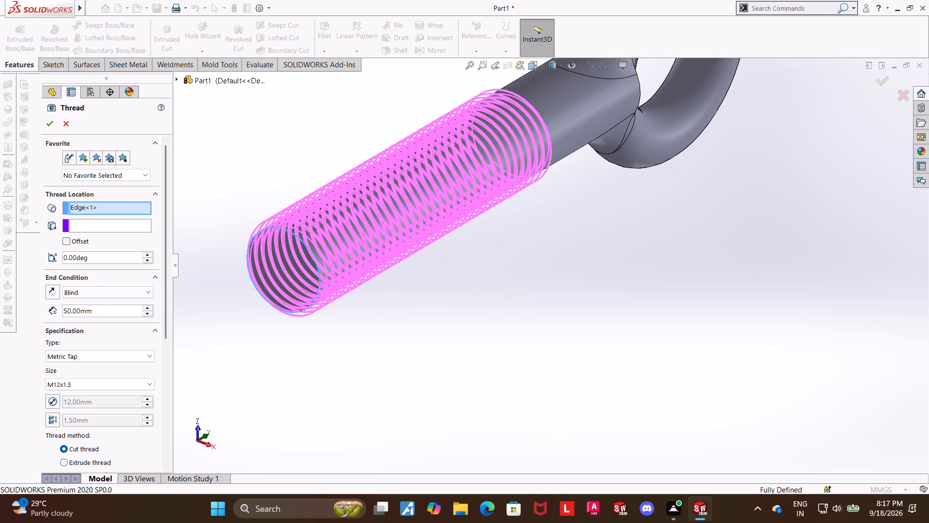
pyautogui.click(48, 125)
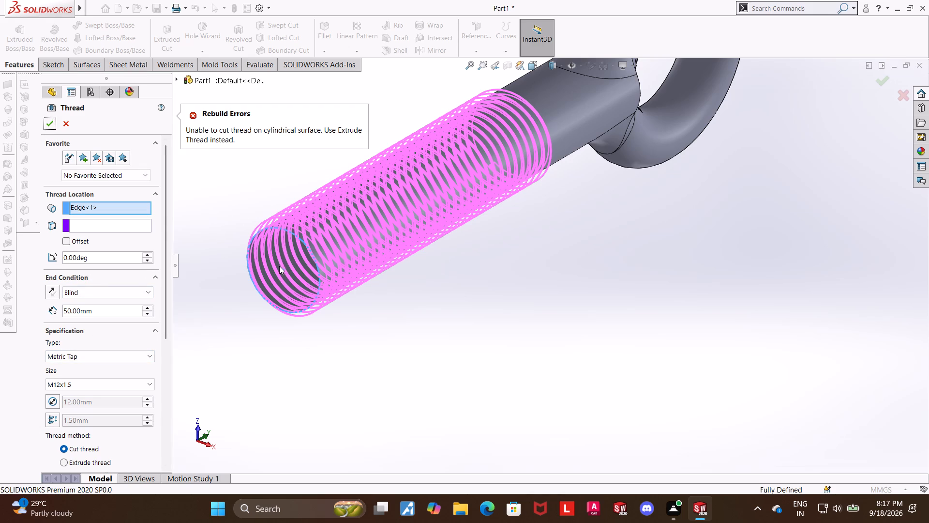
# Change the thread method to Extrude thread and create the thread on the shaft.
pyautogui.scroll(-2, 132, 342)
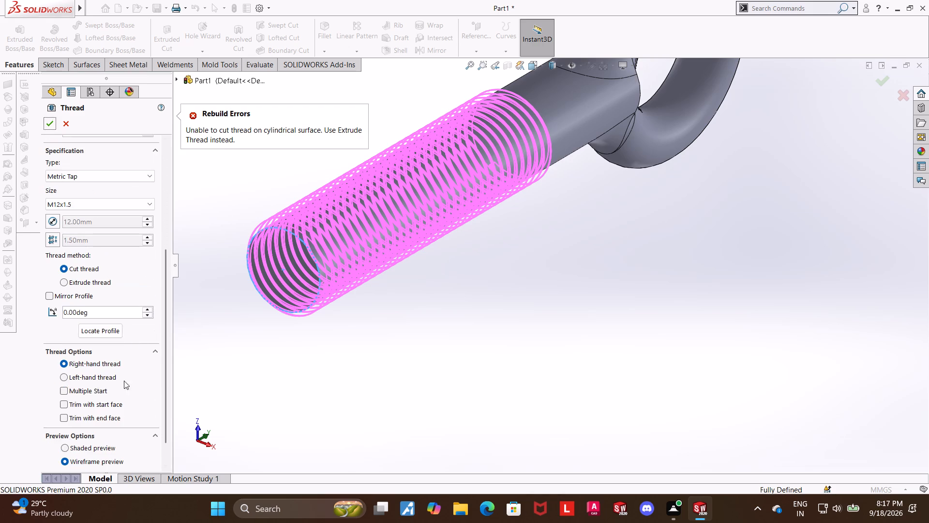
pyautogui.scroll(-2, 103, 388)
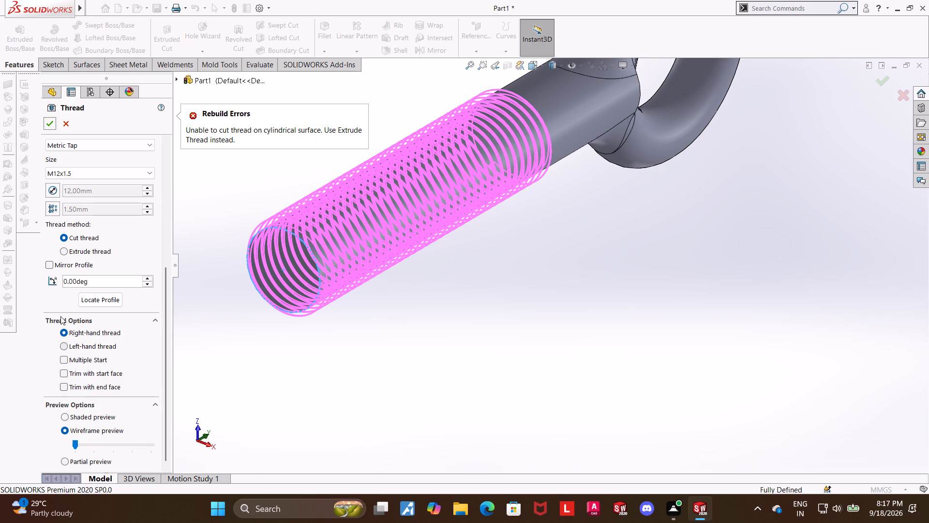
pyautogui.click(64, 251)
pyautogui.click(49, 125)
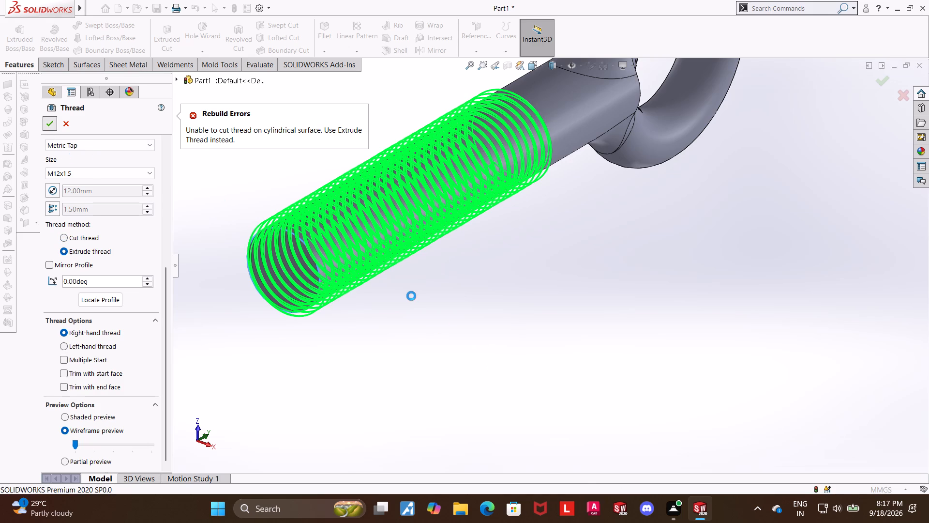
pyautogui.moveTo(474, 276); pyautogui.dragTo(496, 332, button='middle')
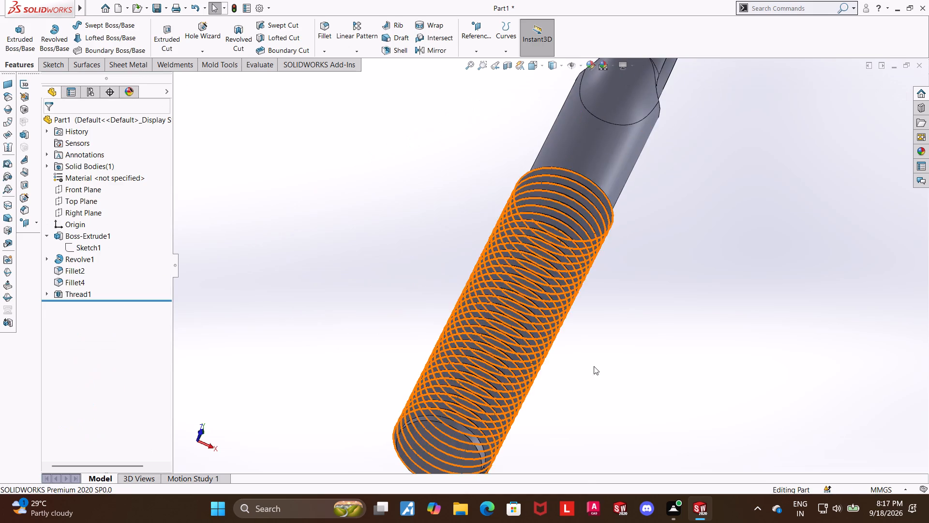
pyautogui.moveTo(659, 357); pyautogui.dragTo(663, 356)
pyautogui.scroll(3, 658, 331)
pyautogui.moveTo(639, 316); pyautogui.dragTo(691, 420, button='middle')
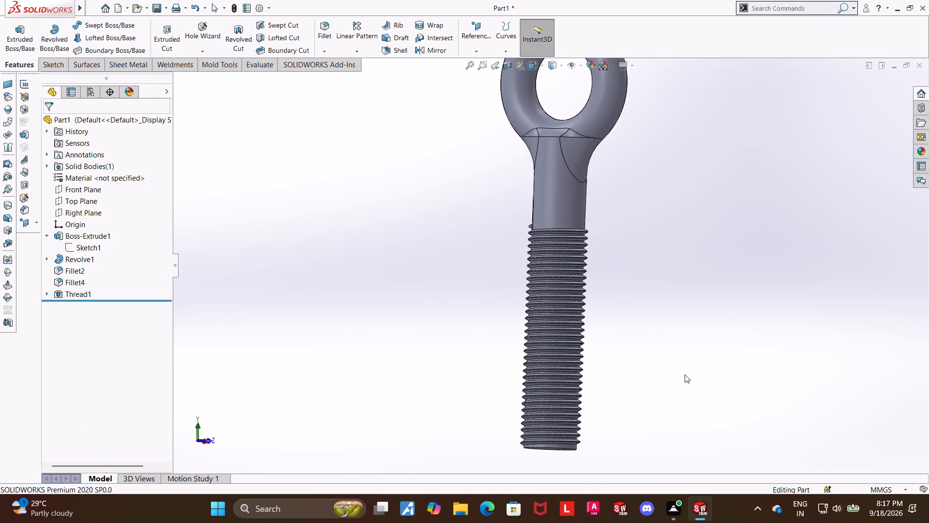
# Examine the extruded thread and the shaft's free end from several angles.
pyautogui.moveTo(685, 374); pyautogui.dragTo(681, 213, button='middle')
pyautogui.click(778, 306)
pyautogui.scroll(1, 698, 331)
pyautogui.moveTo(696, 332); pyautogui.dragTo(786, 387, button='middle')
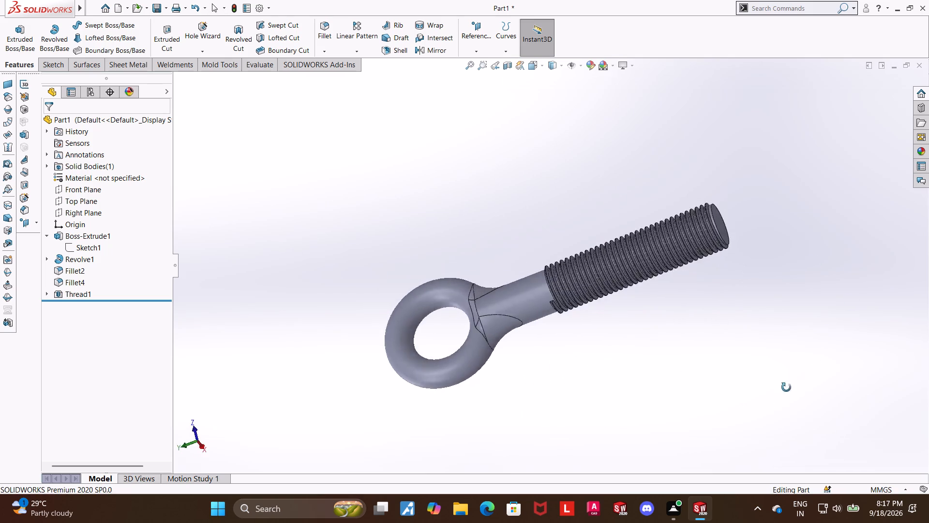
pyautogui.moveTo(786, 387); pyautogui.dragTo(773, 471, button='middle')
pyautogui.moveTo(770, 216); pyautogui.dragTo(809, 348, button='middle')
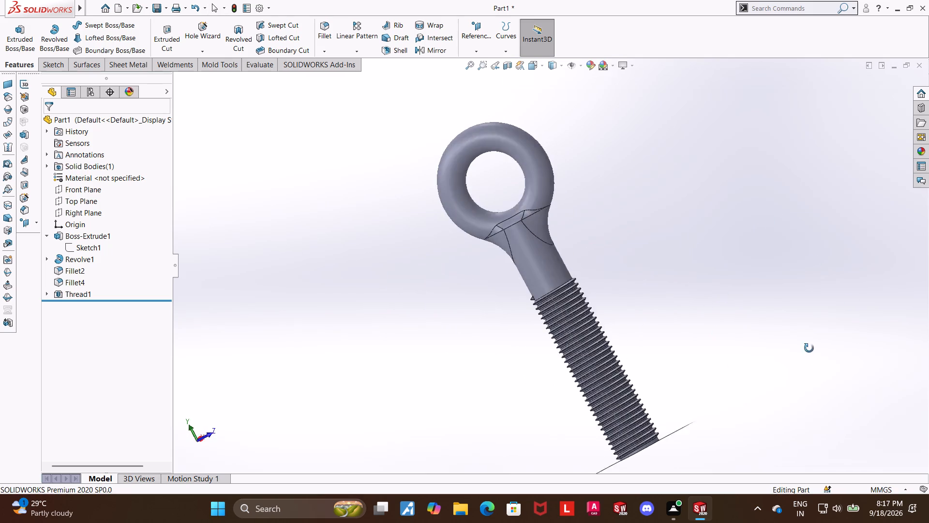
pyautogui.moveTo(809, 348); pyautogui.dragTo(834, 314, button='middle')
pyautogui.click(763, 365)
pyautogui.moveTo(743, 364); pyautogui.dragTo(869, 43, button='middle')
pyautogui.scroll(1, 792, 267)
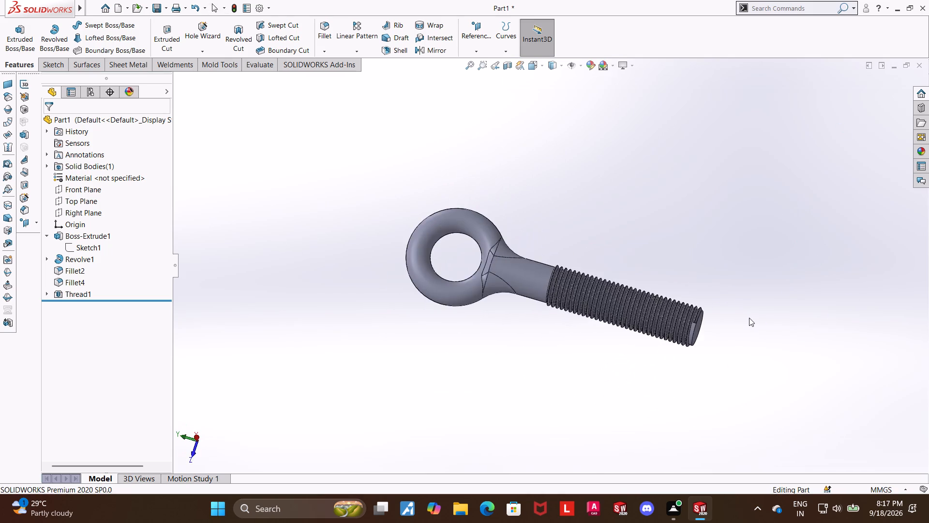
pyautogui.moveTo(746, 313); pyautogui.dragTo(710, 336, button='middle')
# Edit the thread feature to turn on trimming with the start face and the end face.
pyautogui.click(63, 294)
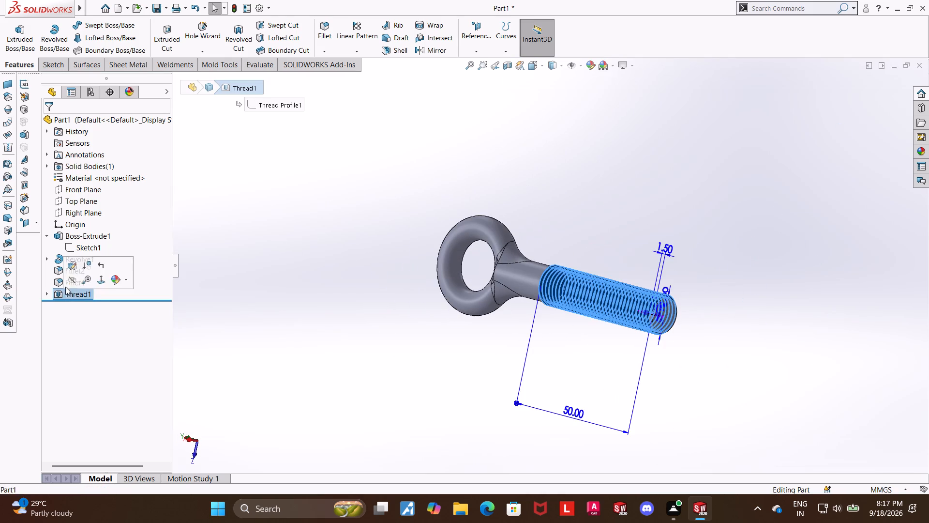
pyautogui.click(69, 269)
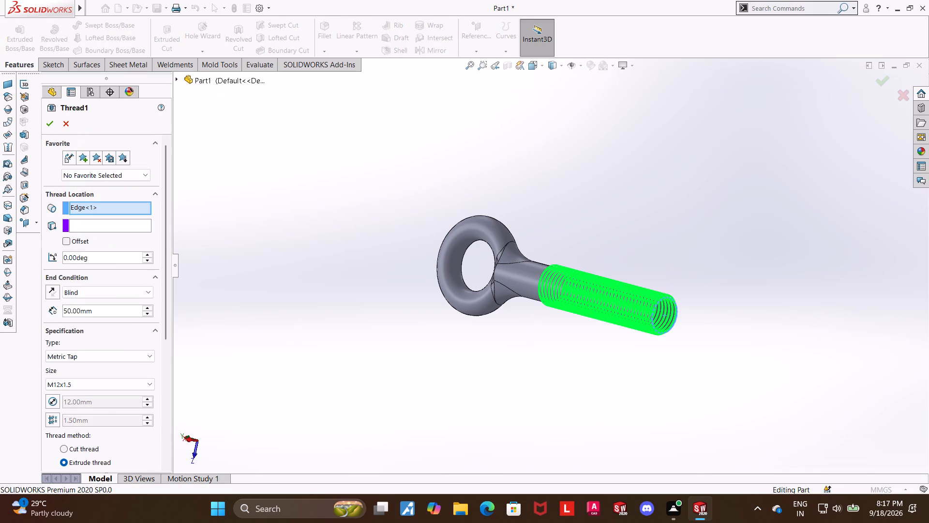
pyautogui.scroll(-2, 108, 347)
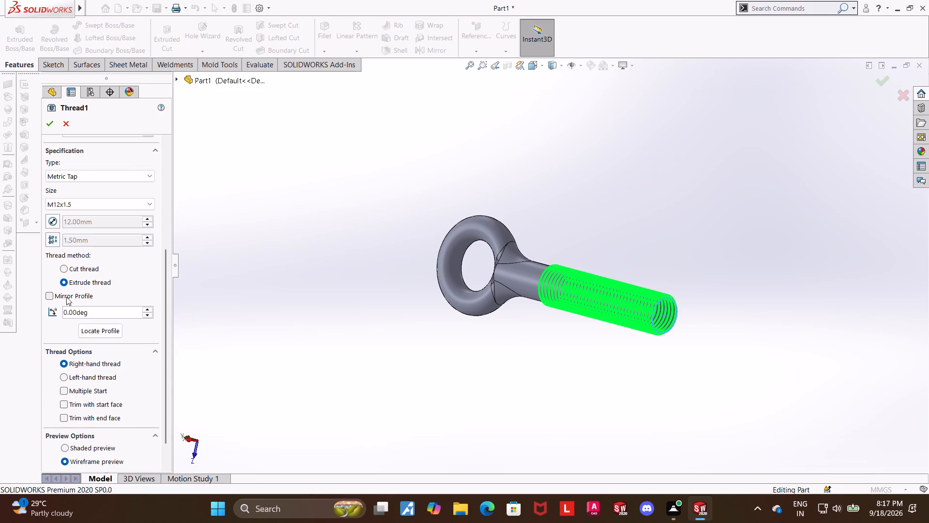
pyautogui.scroll(-1, 73, 392)
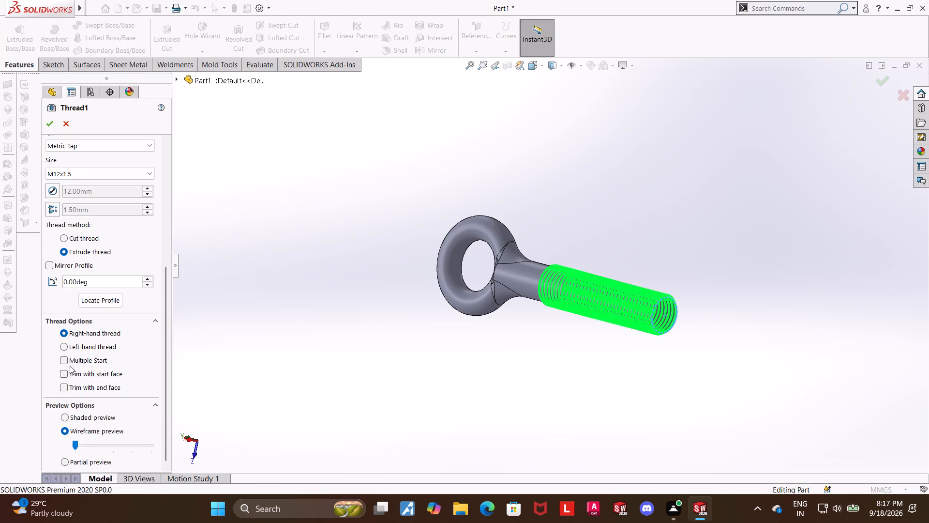
pyautogui.click(62, 374)
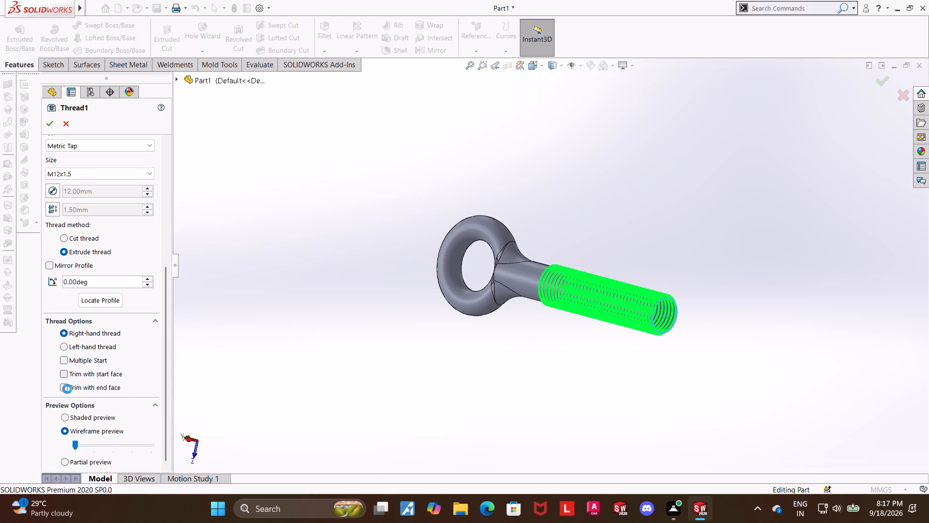
pyautogui.click(63, 387)
pyautogui.moveTo(360, 399); pyautogui.dragTo(449, 391, button='middle')
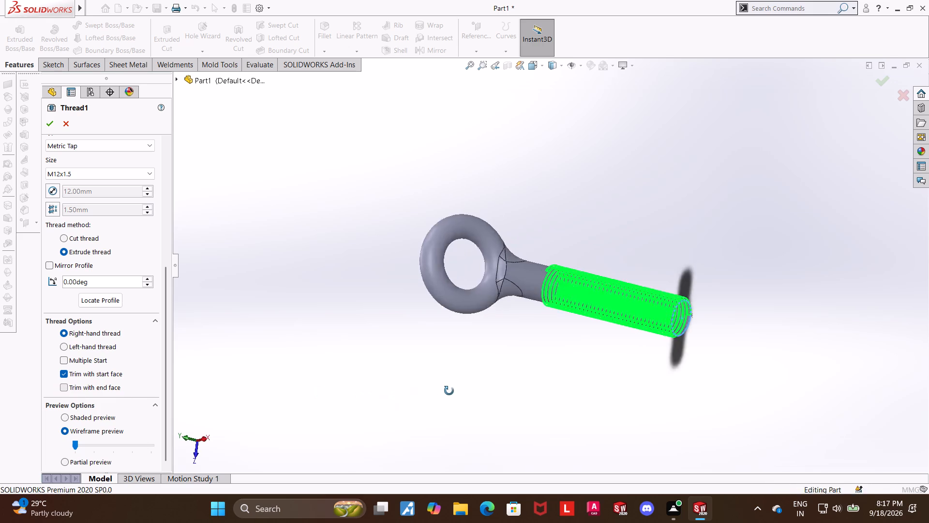
pyautogui.moveTo(449, 391); pyautogui.dragTo(260, 426, button='middle')
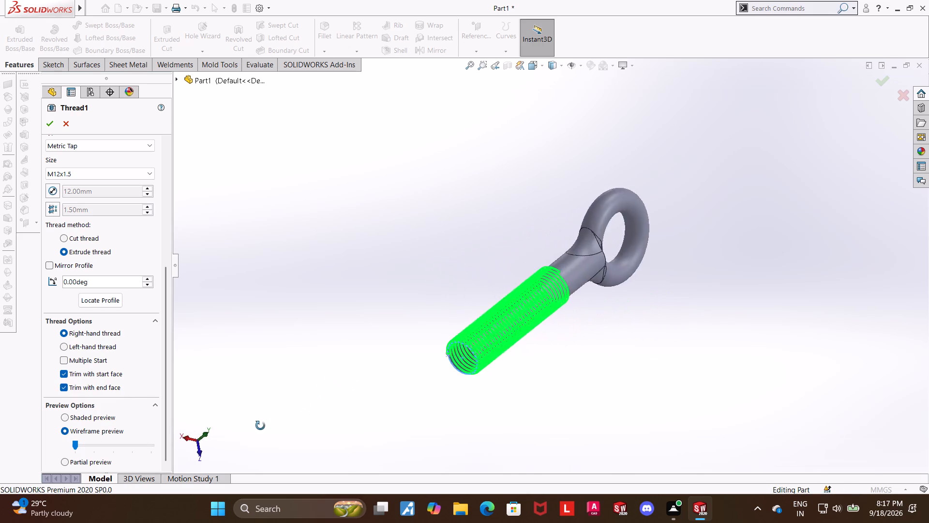
pyautogui.moveTo(260, 426); pyautogui.dragTo(217, 402, button='middle')
pyautogui.scroll(1, 217, 401)
pyautogui.scroll(-1, 589, 321)
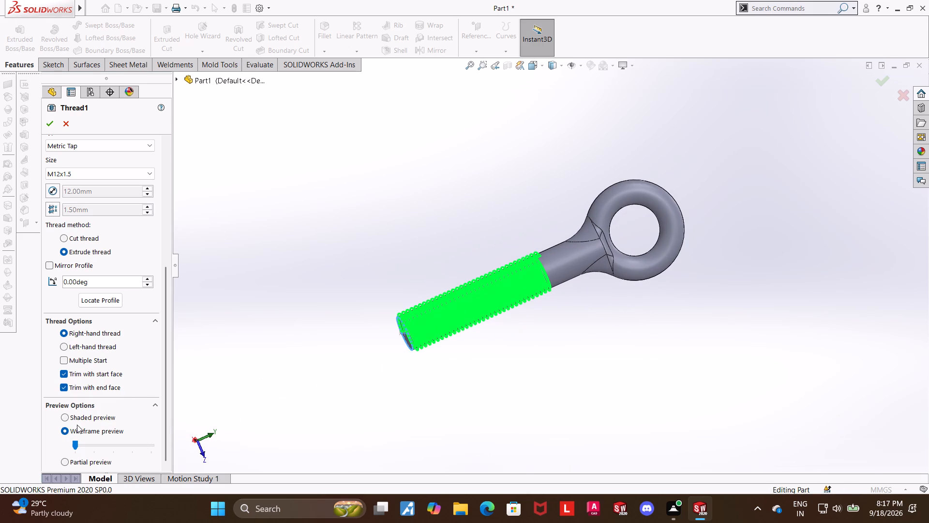
pyautogui.scroll(-1, 97, 435)
pyautogui.scroll(2, 142, 383)
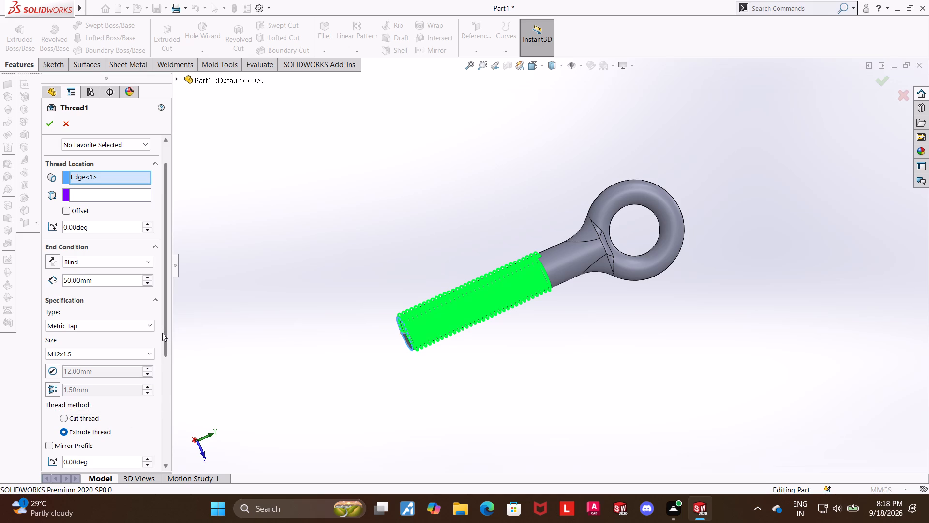
# Set the shaft's flat end face as the thread's optional start location and accept the feature.
pyautogui.moveTo(165, 333); pyautogui.dragTo(165, 277)
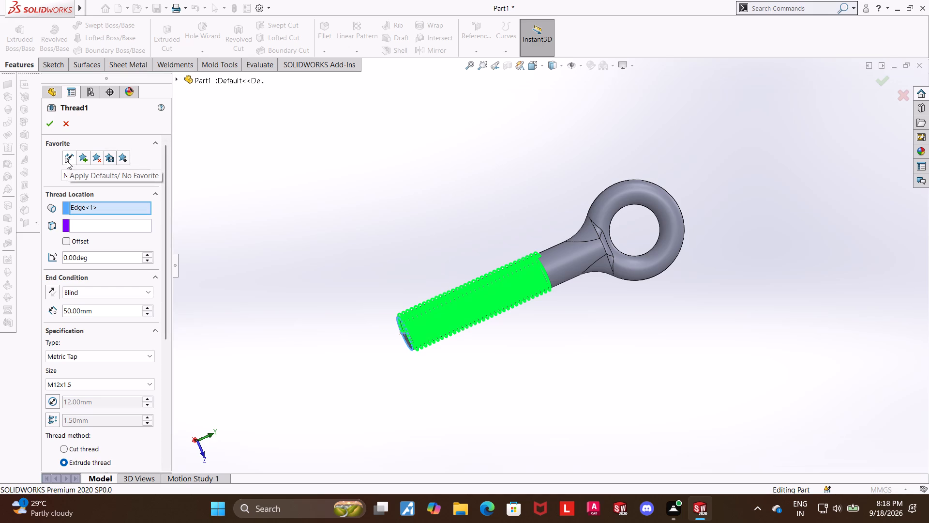
pyautogui.click(68, 227)
pyautogui.click(90, 225)
pyautogui.moveTo(268, 327); pyautogui.dragTo(313, 304, button='middle')
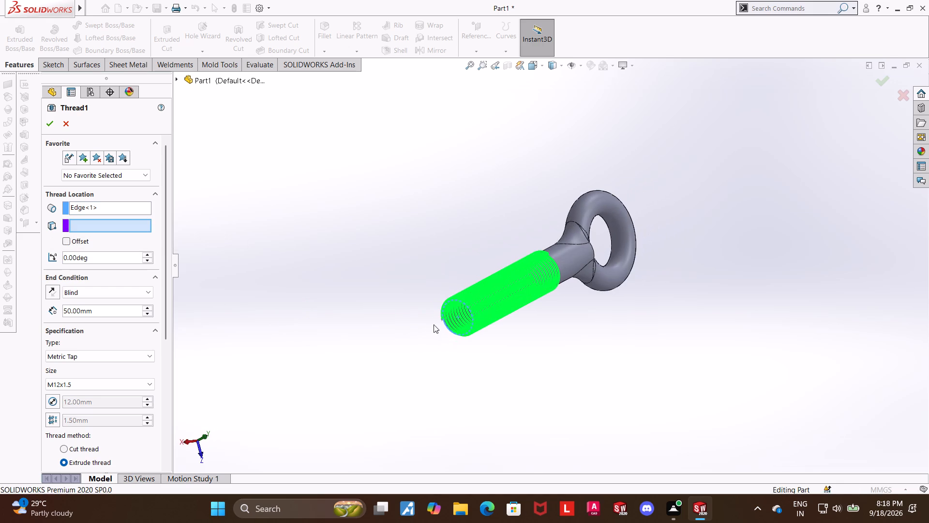
pyautogui.click(459, 314)
pyautogui.moveTo(332, 308); pyautogui.dragTo(322, 310, button='middle')
pyautogui.click(45, 126)
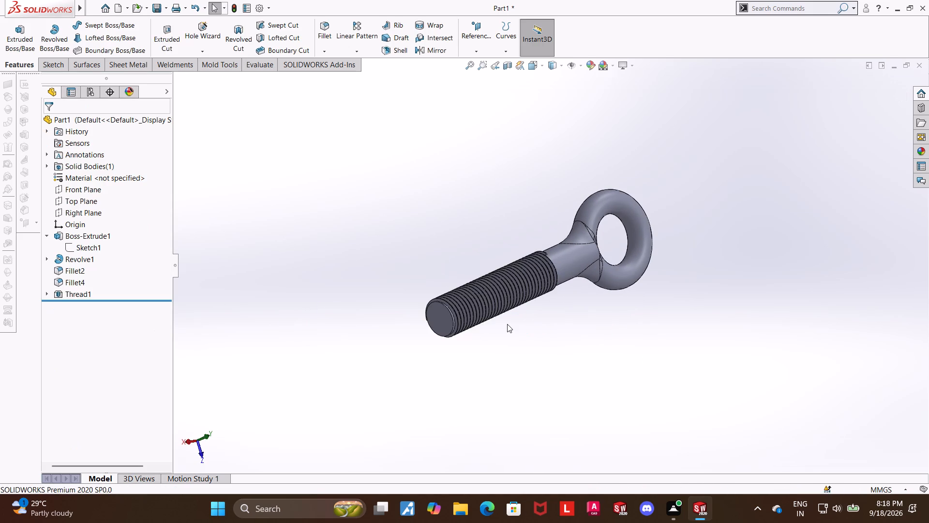
# Examine the trimmed thread at both of its ends and the overall shape of the eye bolt.
pyautogui.scroll(-4, 454, 309)
pyautogui.click(694, 366)
pyautogui.moveTo(617, 368); pyautogui.dragTo(649, 366, button='middle')
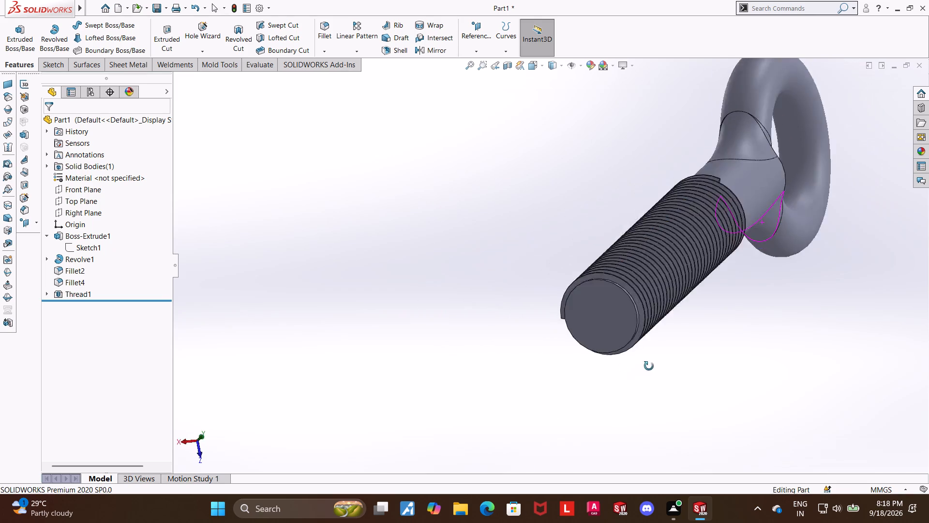
pyautogui.moveTo(649, 366); pyautogui.dragTo(705, 360, button='middle')
pyautogui.scroll(5, 706, 360)
pyautogui.scroll(-5, 732, 261)
pyautogui.moveTo(713, 292); pyautogui.dragTo(736, 298, button='middle')
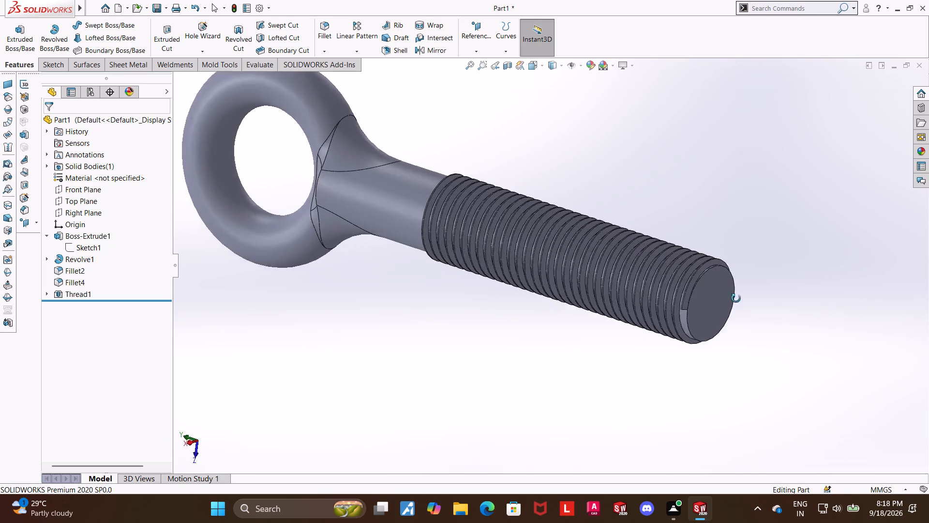
pyautogui.moveTo(736, 298); pyautogui.dragTo(775, 310, button='middle')
pyautogui.moveTo(567, 181); pyautogui.dragTo(610, 130, button='middle')
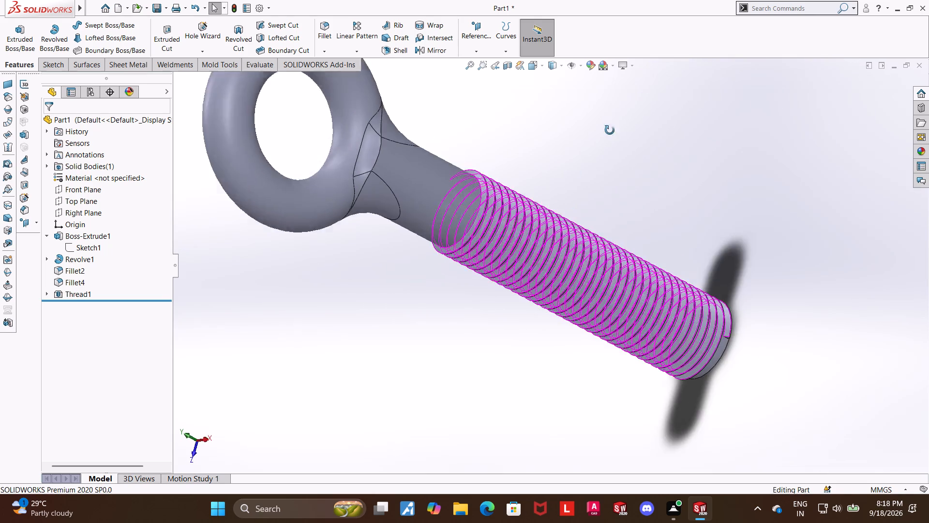
pyautogui.moveTo(610, 130); pyautogui.dragTo(628, 92, button='middle')
pyautogui.moveTo(597, 202); pyautogui.dragTo(819, 161, button='middle')
pyautogui.middleClick(819, 160)
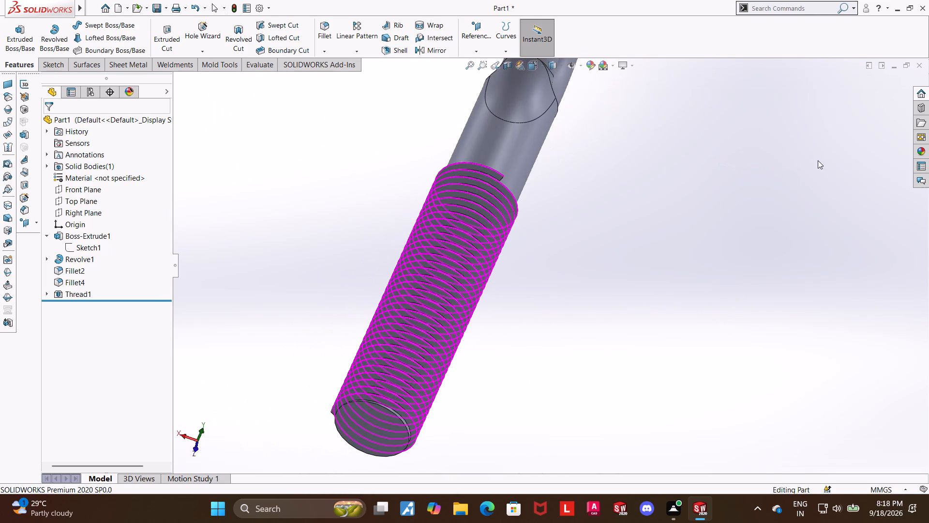
pyautogui.moveTo(604, 258); pyautogui.dragTo(581, 317, button='middle')
pyautogui.scroll(5, 560, 304)
pyautogui.moveTo(615, 267); pyautogui.dragTo(610, 264, button='middle')
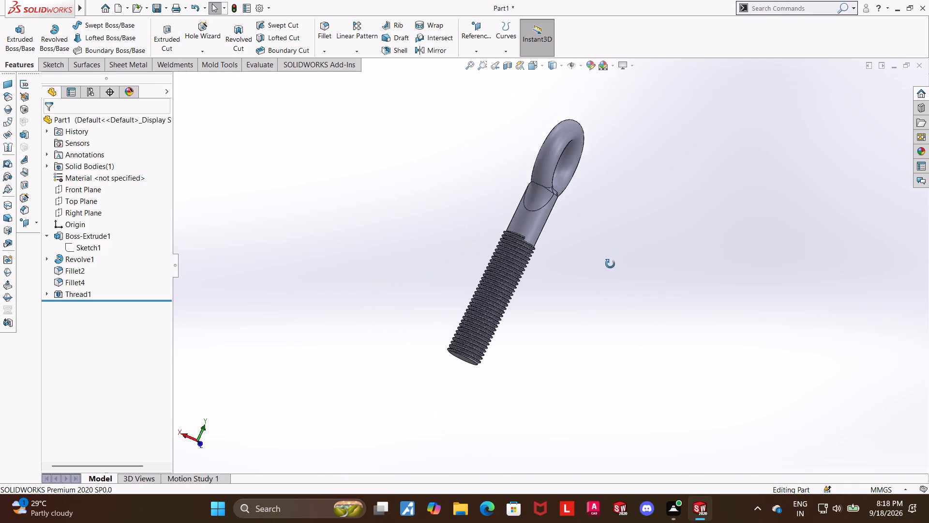
pyautogui.moveTo(610, 264); pyautogui.dragTo(560, 276, button='middle')
pyautogui.scroll(-1, 563, 196)
pyautogui.click(689, 226)
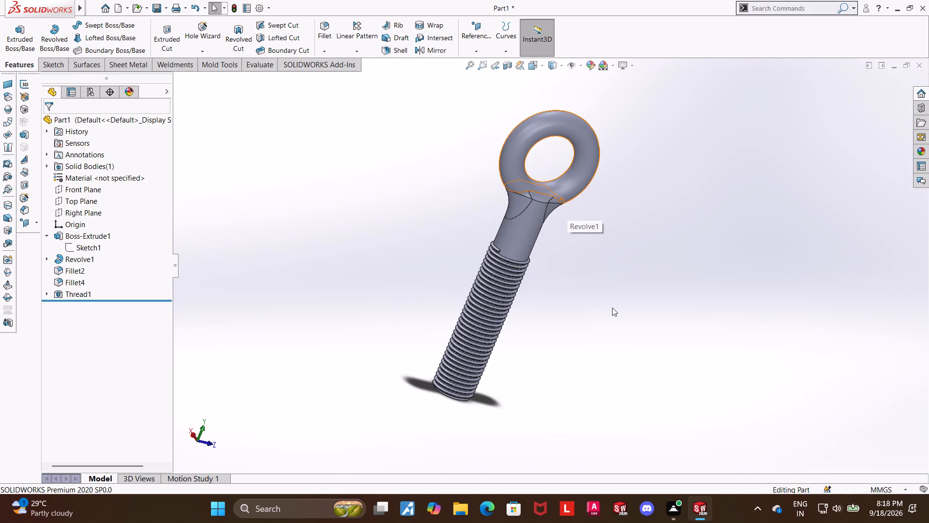
pyautogui.moveTo(612, 308); pyautogui.dragTo(631, 297, button='middle')
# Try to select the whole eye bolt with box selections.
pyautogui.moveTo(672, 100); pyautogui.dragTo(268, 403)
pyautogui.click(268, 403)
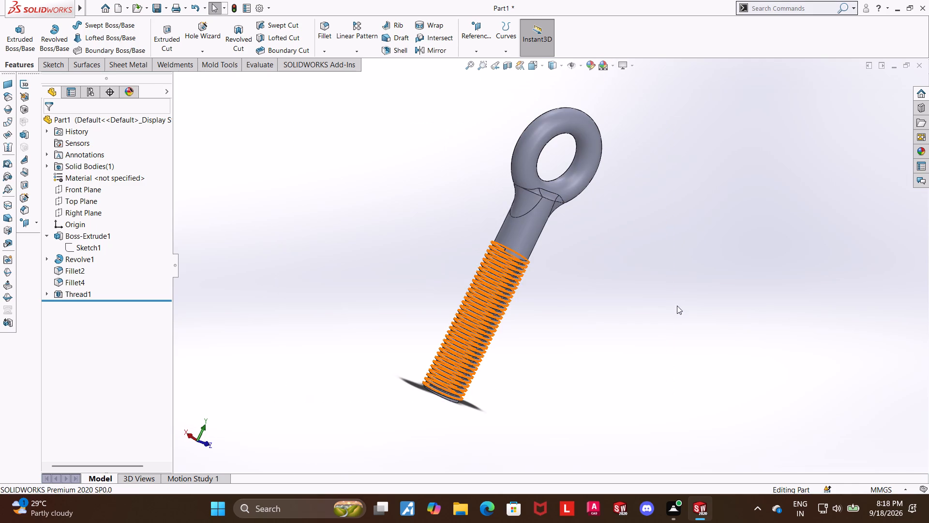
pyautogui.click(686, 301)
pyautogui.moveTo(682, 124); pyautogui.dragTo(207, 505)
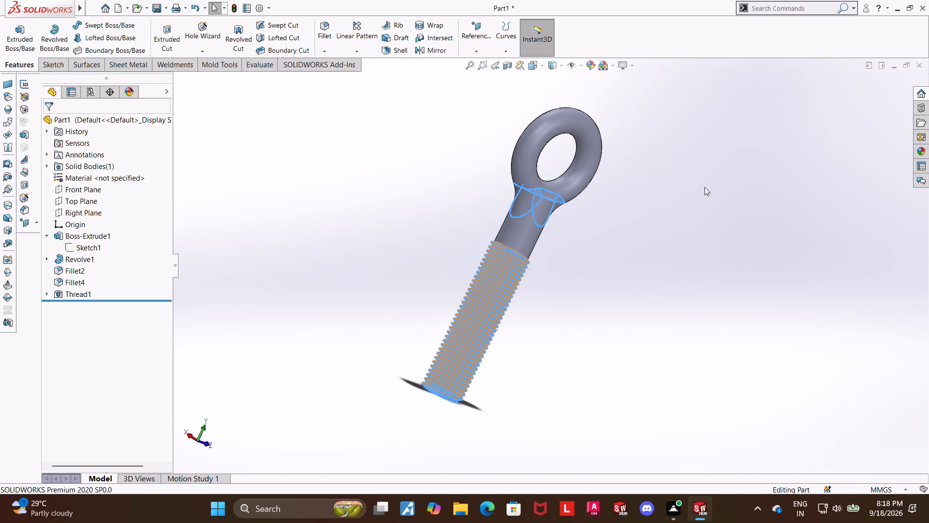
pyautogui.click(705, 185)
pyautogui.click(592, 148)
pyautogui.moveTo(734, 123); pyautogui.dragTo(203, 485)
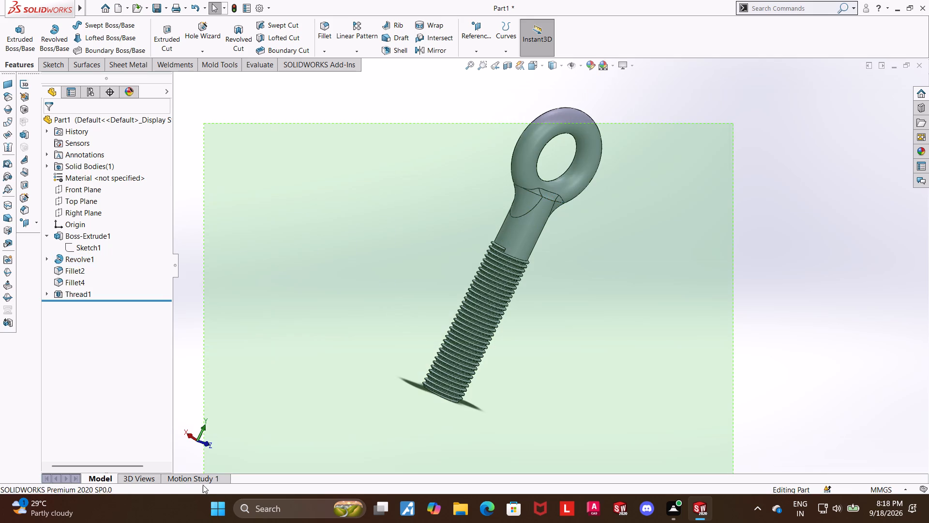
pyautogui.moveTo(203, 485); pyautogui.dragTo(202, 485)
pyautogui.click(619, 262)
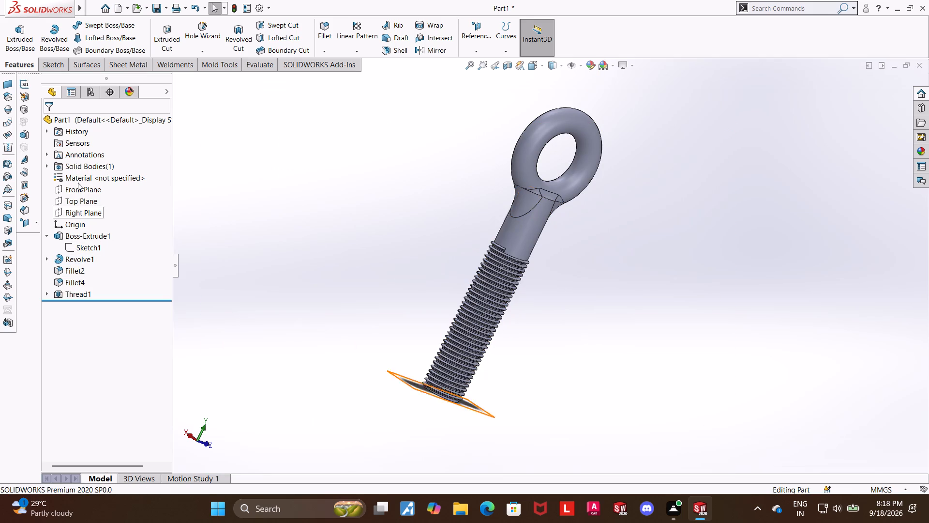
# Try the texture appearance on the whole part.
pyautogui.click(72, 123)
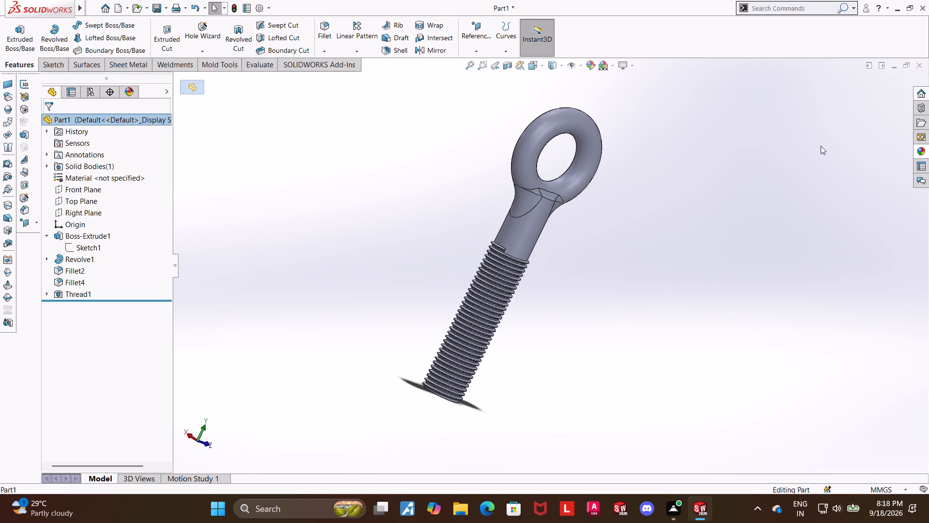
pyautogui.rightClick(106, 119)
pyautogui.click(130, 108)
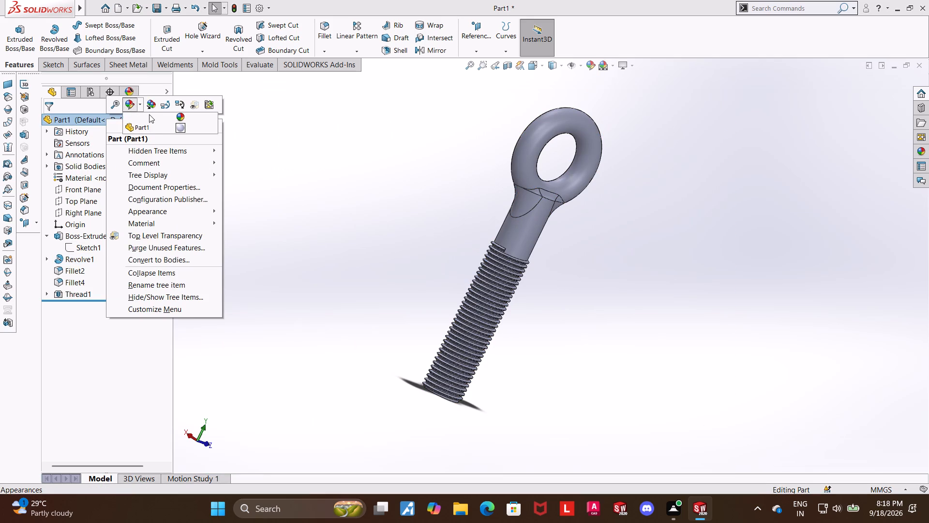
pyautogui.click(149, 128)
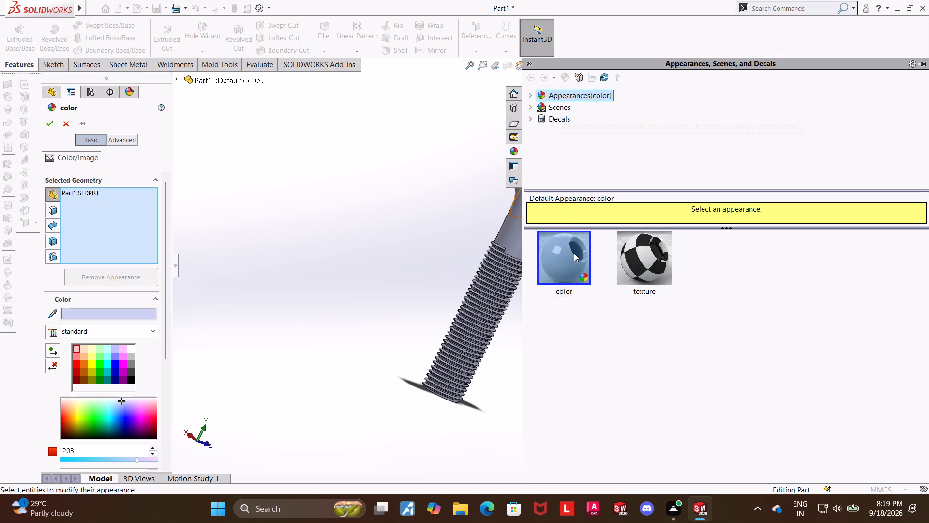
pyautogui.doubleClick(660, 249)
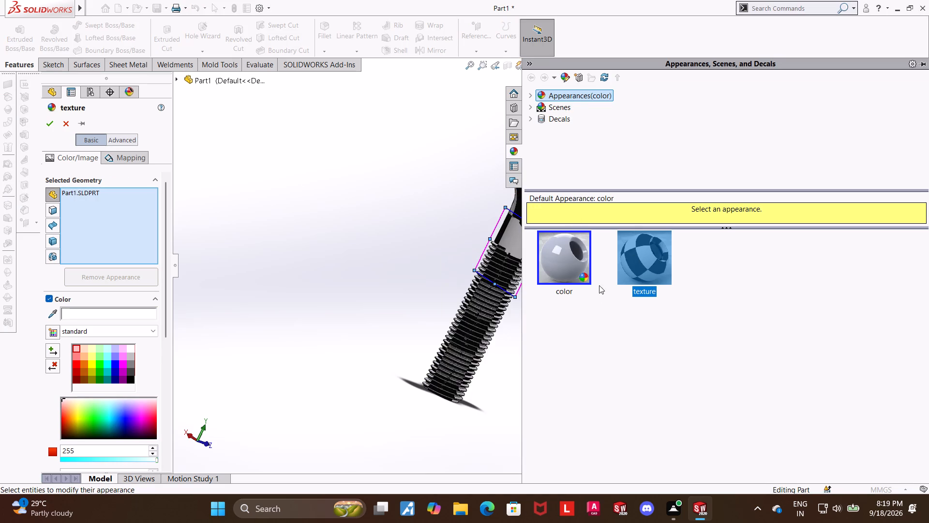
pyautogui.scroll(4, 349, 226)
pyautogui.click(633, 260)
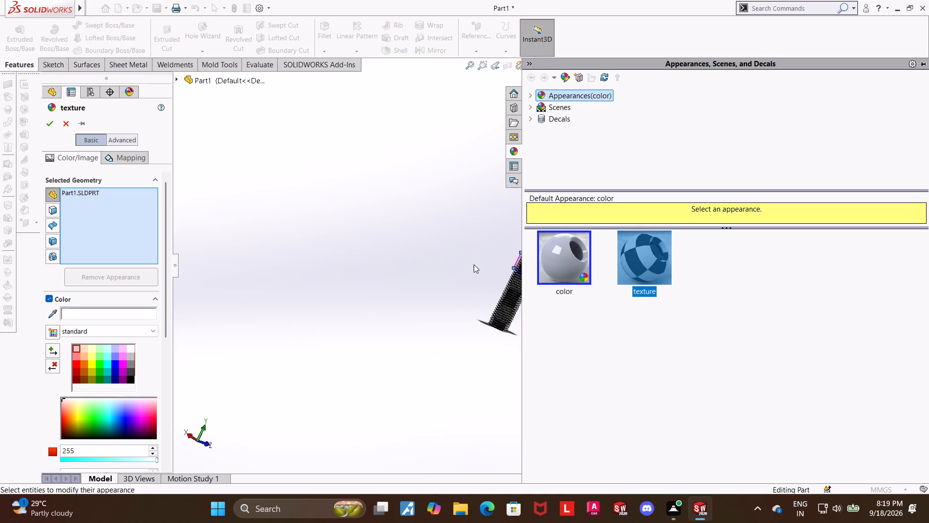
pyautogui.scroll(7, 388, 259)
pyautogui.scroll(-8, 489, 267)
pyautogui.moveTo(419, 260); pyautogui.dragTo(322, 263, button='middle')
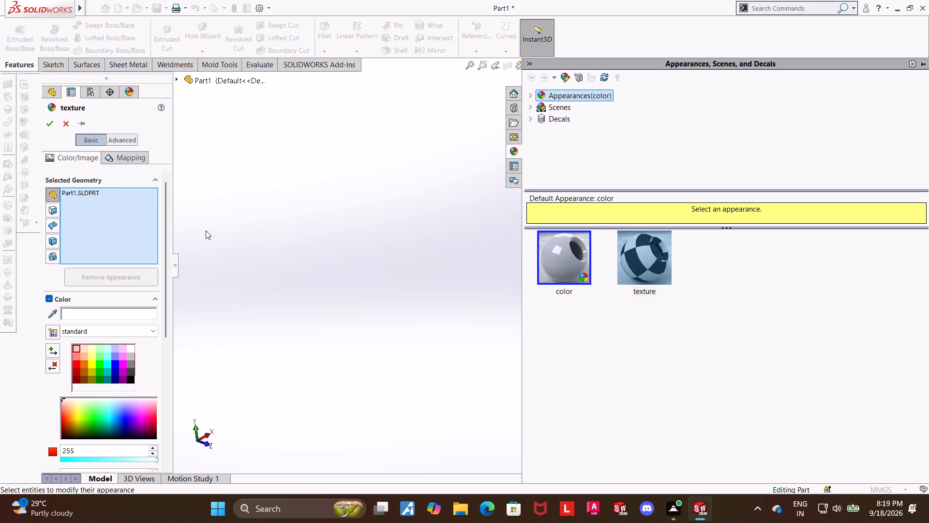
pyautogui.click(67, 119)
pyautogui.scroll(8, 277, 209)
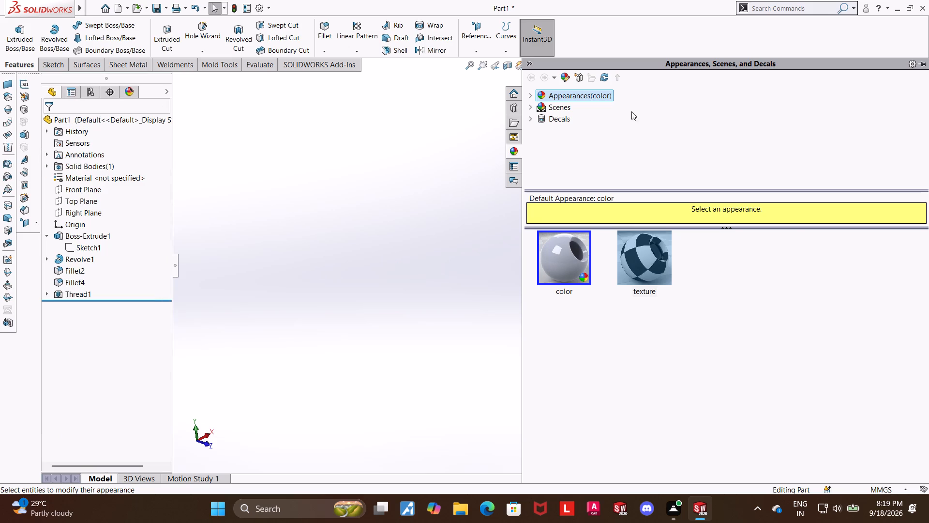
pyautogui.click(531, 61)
# Apply the light grey standard colour with a red value of 192 to the whole part and accept the appearance.
pyautogui.scroll(-11, 646, 251)
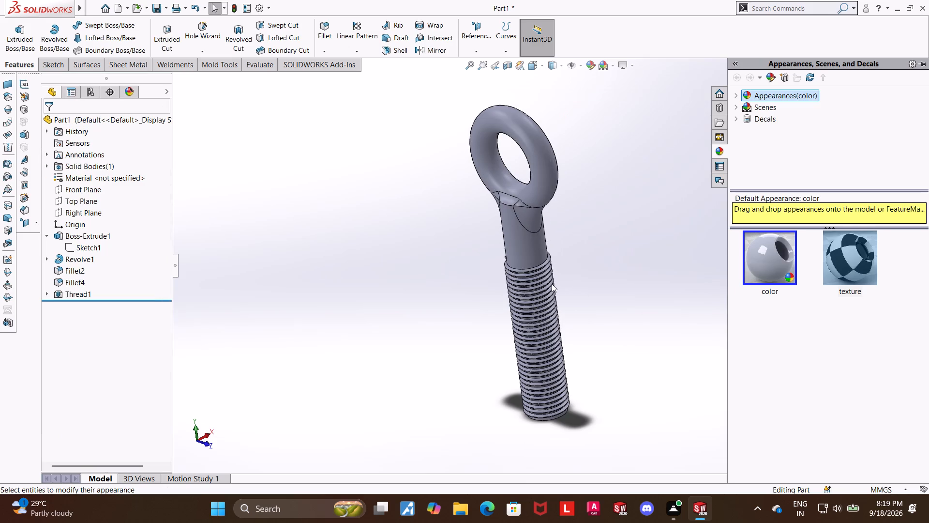
pyautogui.rightClick(78, 119)
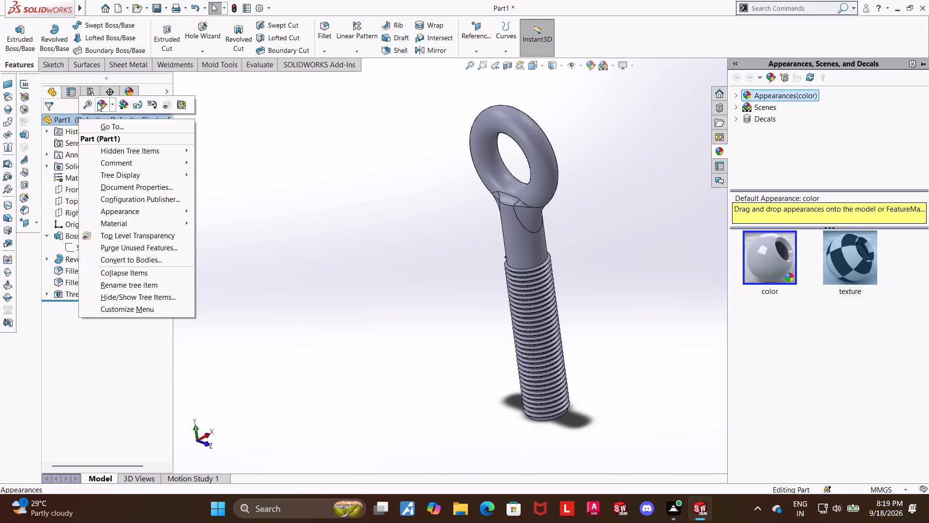
pyautogui.click(97, 103)
pyautogui.click(114, 125)
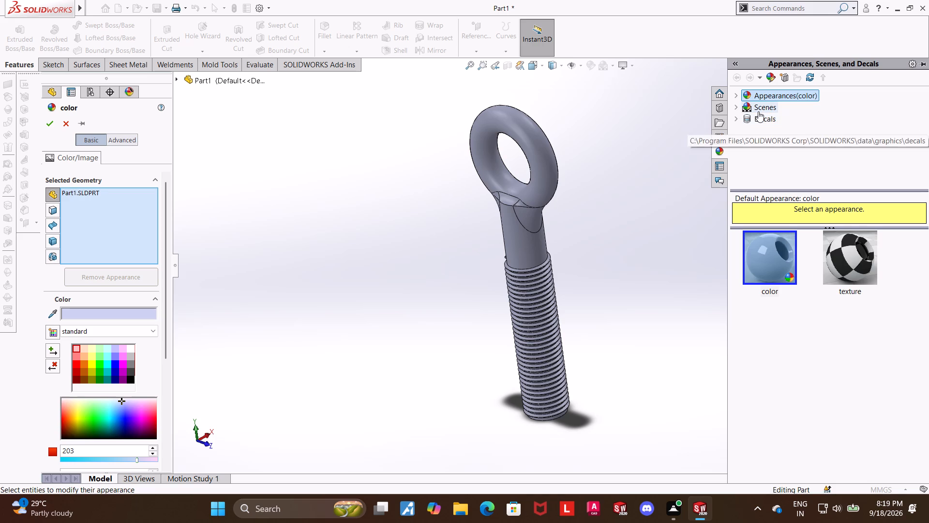
pyautogui.click(782, 91)
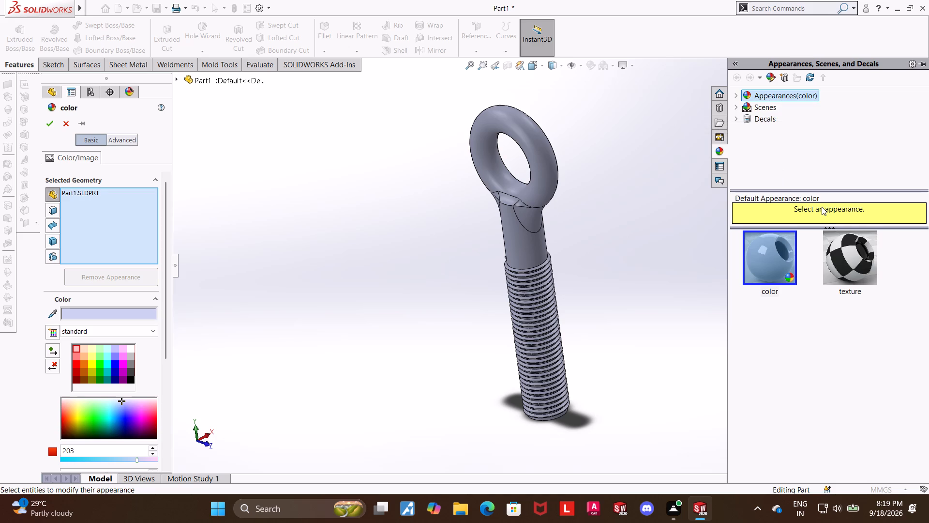
pyautogui.doubleClick(782, 255)
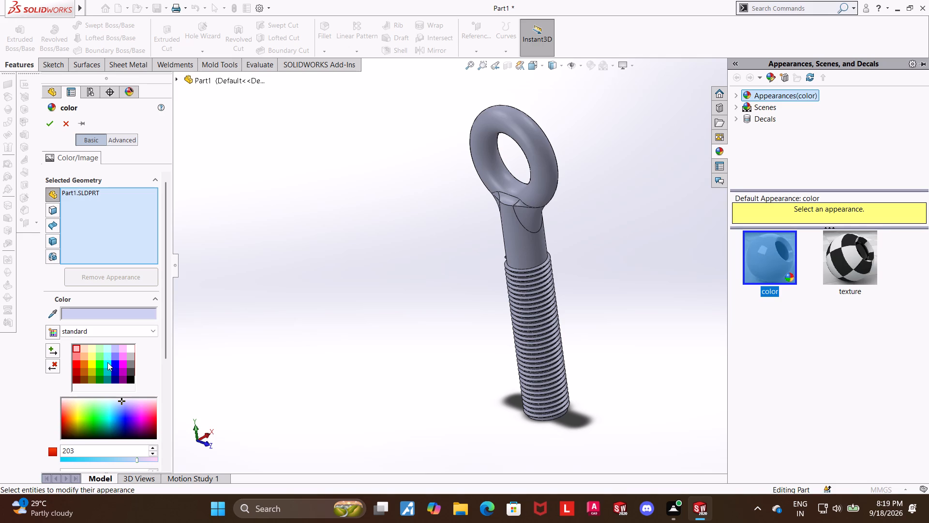
pyautogui.click(130, 358)
pyautogui.click(130, 366)
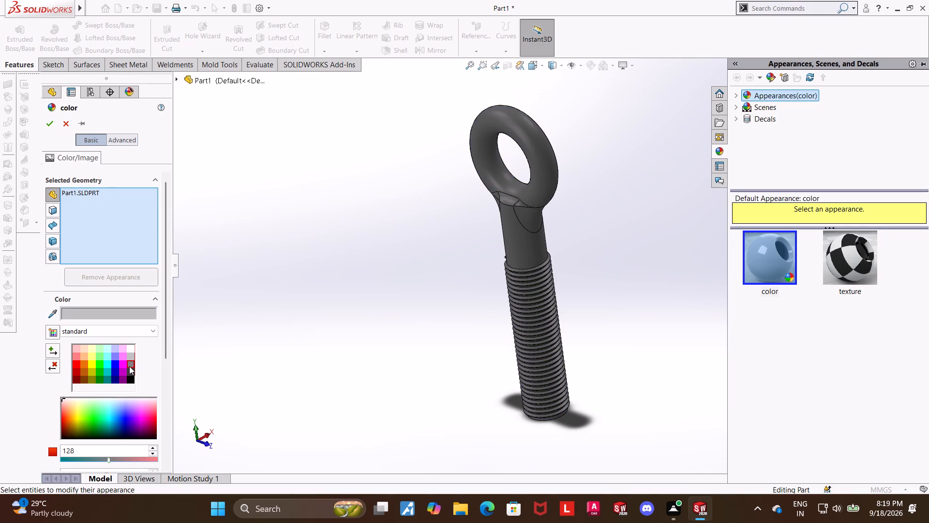
pyautogui.doubleClick(129, 360)
pyautogui.click(129, 357)
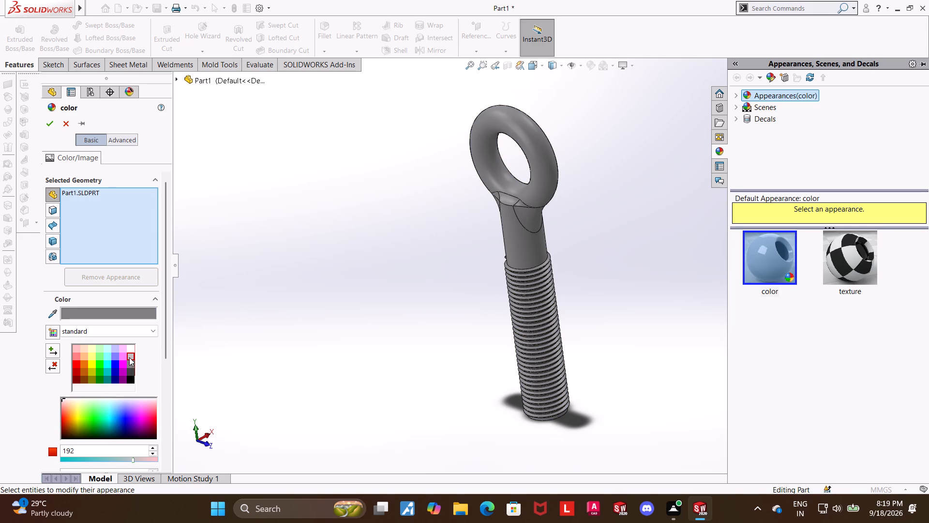
pyautogui.click(764, 105)
pyautogui.click(765, 95)
pyautogui.click(786, 77)
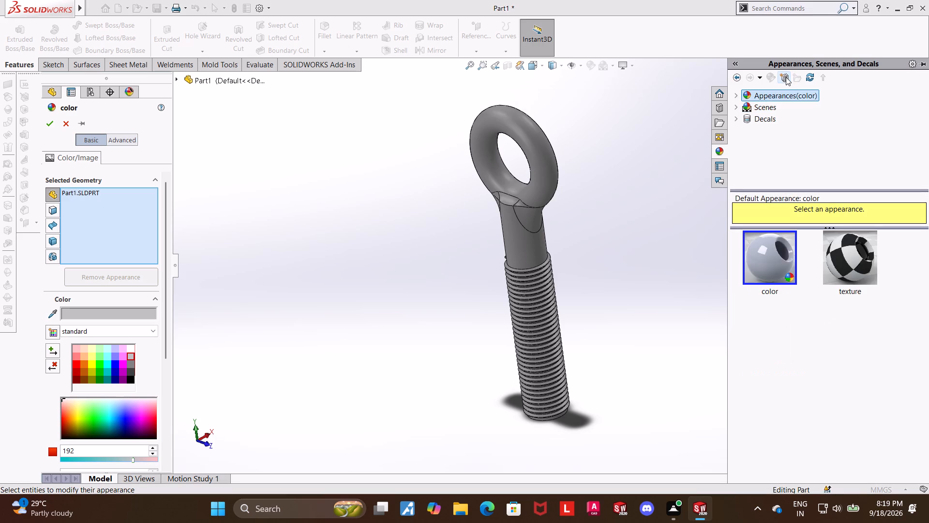
pyautogui.click(630, 119)
pyautogui.click(719, 113)
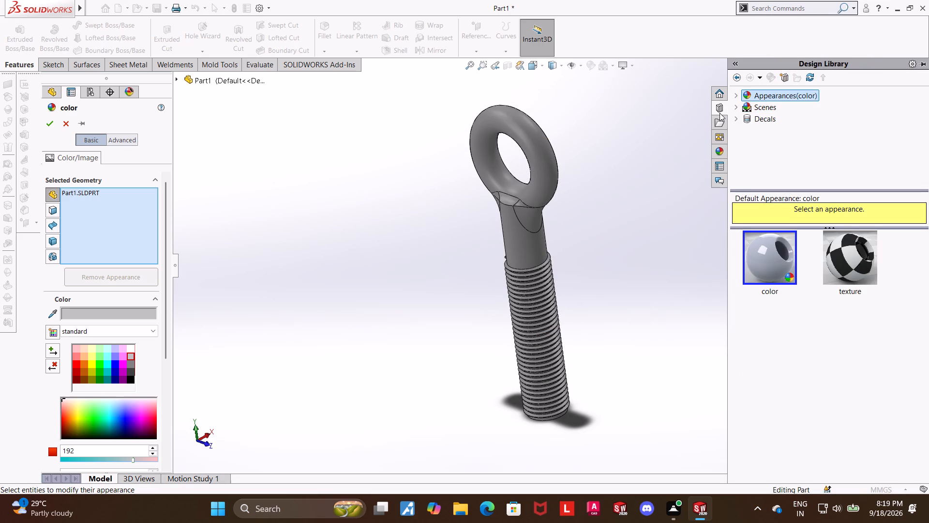
pyautogui.click(736, 66)
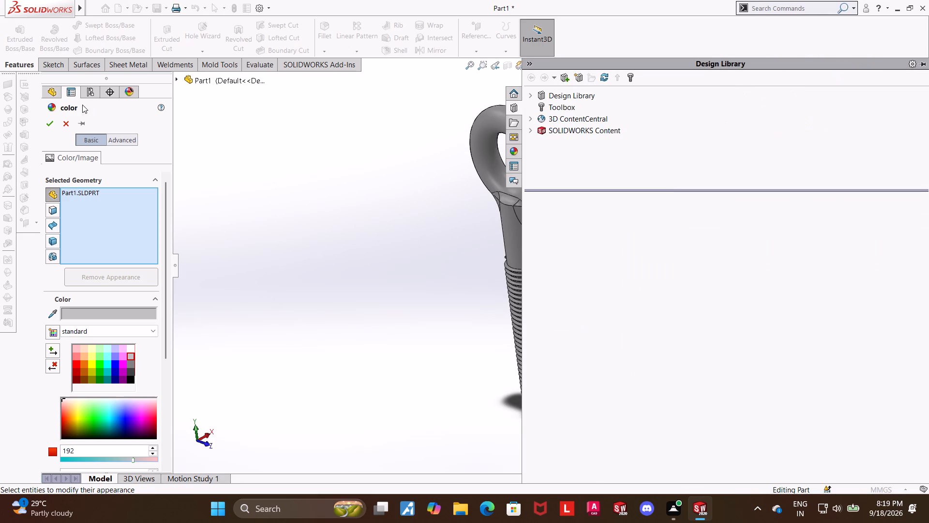
pyautogui.click(41, 123)
pyautogui.click(45, 124)
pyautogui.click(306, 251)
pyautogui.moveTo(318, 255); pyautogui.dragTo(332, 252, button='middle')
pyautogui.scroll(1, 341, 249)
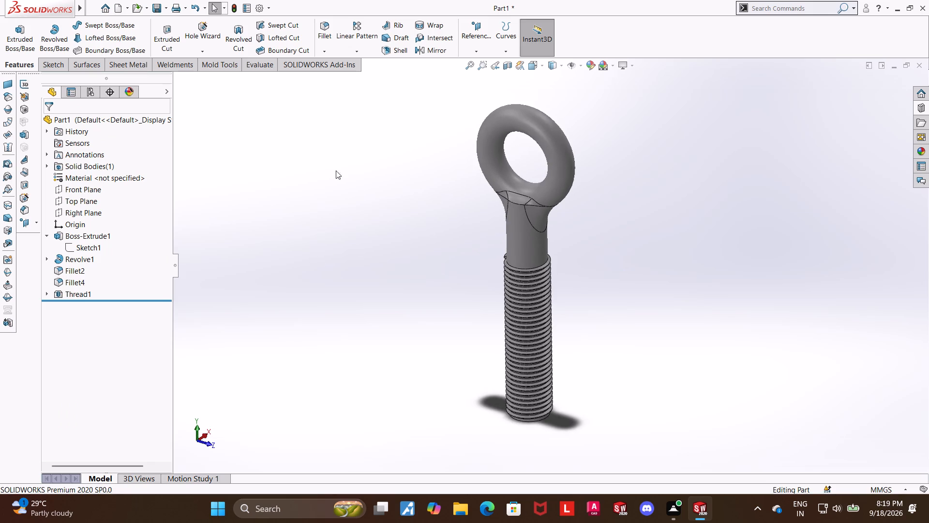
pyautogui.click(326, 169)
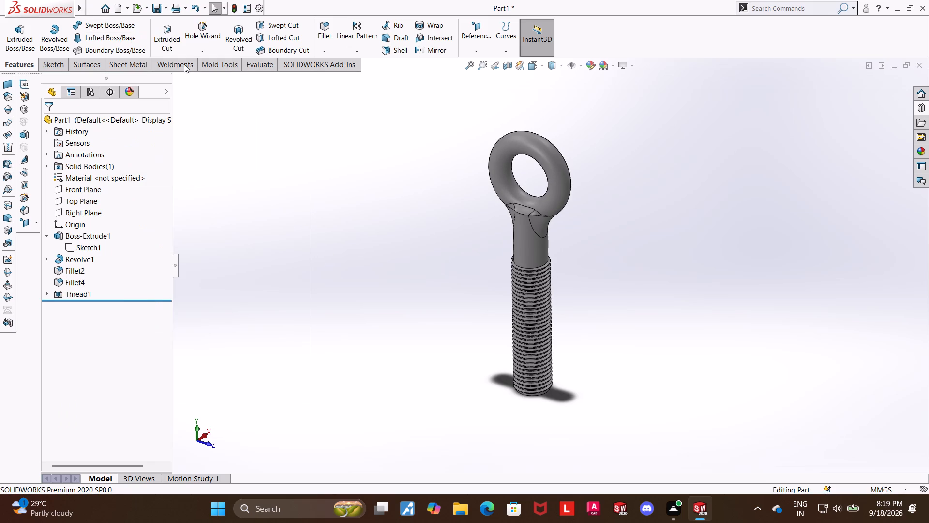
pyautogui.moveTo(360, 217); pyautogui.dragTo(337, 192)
# Create a new part document.
pyautogui.click(116, 11)
pyautogui.doubleClick(224, 224)
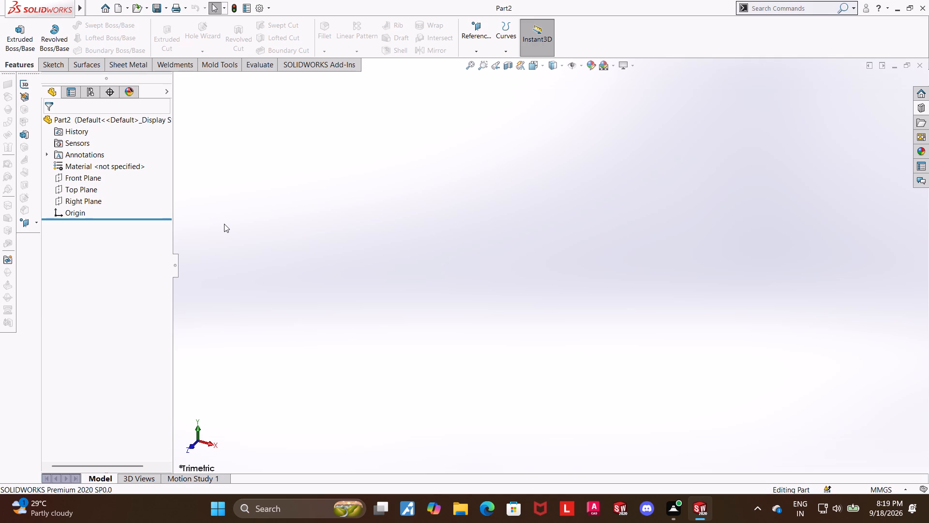
# Start a sketch on the Front Plane and draw a long horizontal centerline passing through the origin.
pyautogui.click(85, 175)
pyautogui.click(89, 163)
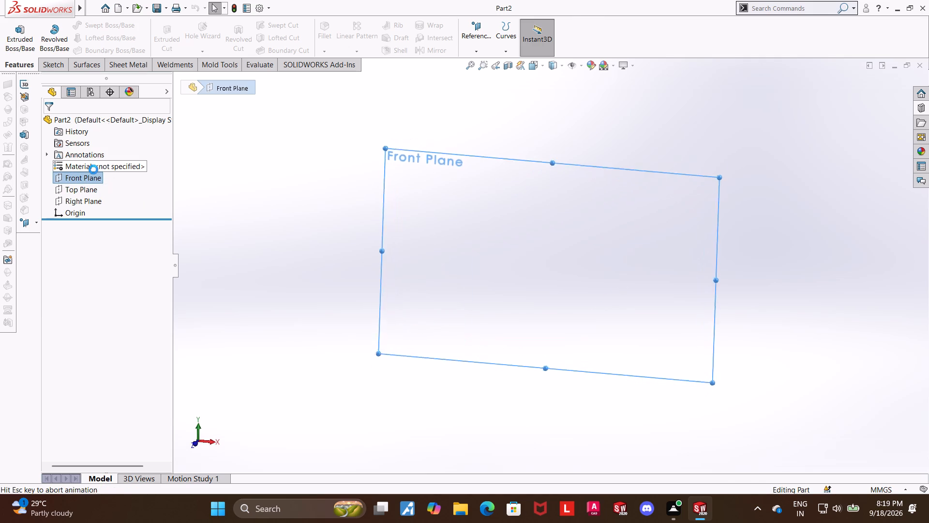
pyautogui.click(102, 22)
pyautogui.click(105, 46)
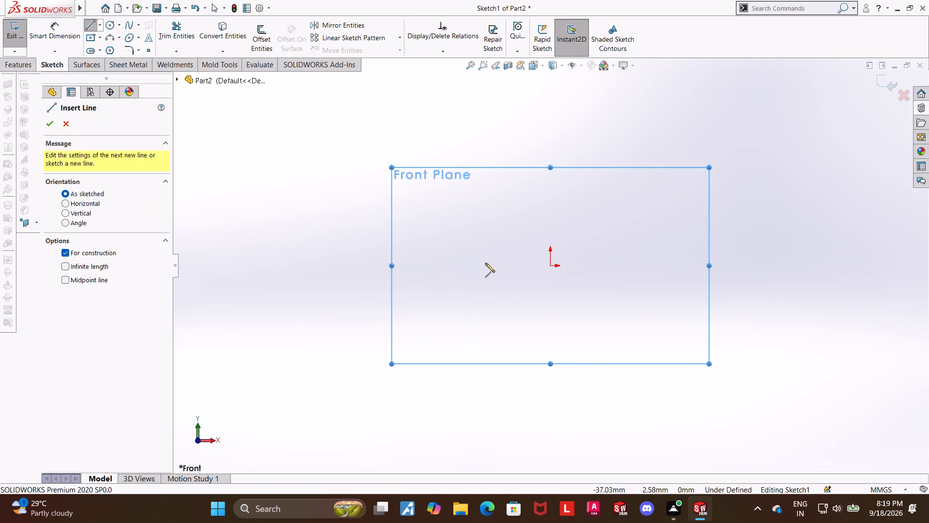
pyautogui.click(313, 263)
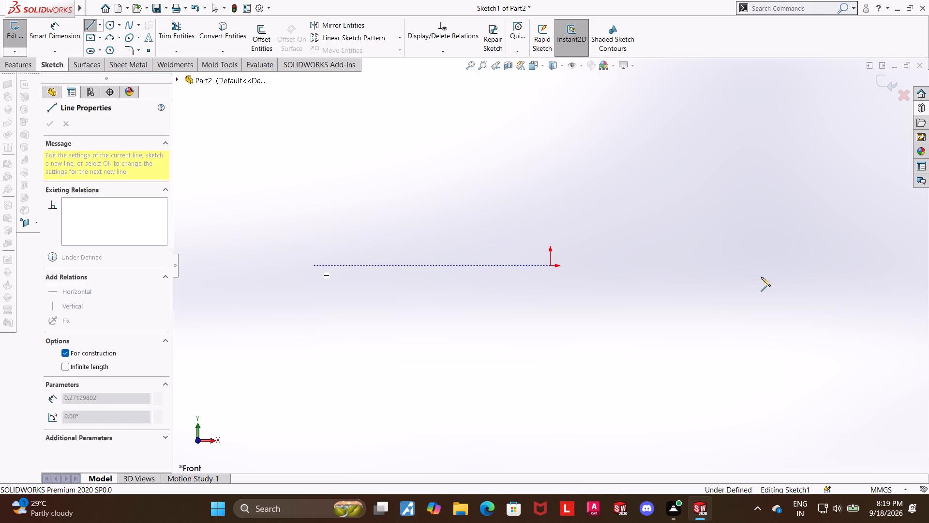
pyautogui.click(823, 267)
pyautogui.press('Escape')
pyautogui.press('Escape')
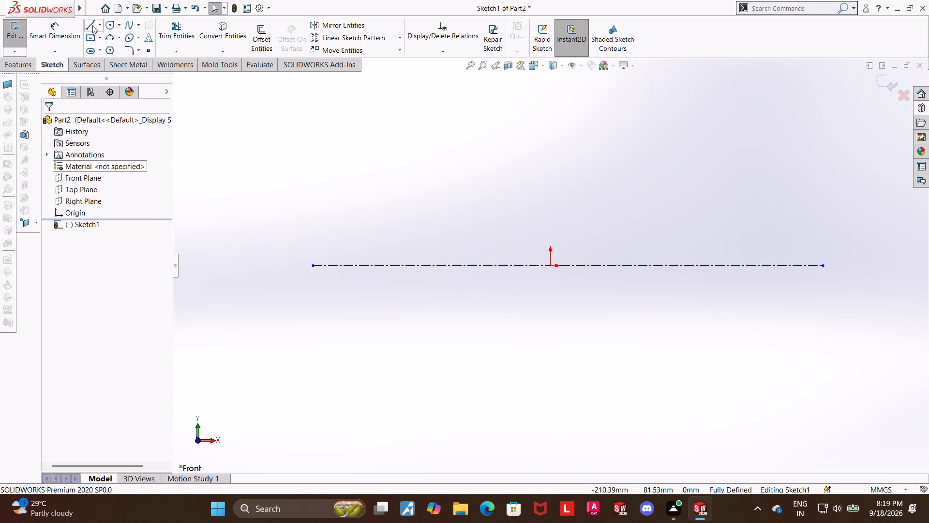
# Draw a vertical centerline about 93 mm long upward from the origin.
pyautogui.click(100, 26)
pyautogui.click(108, 54)
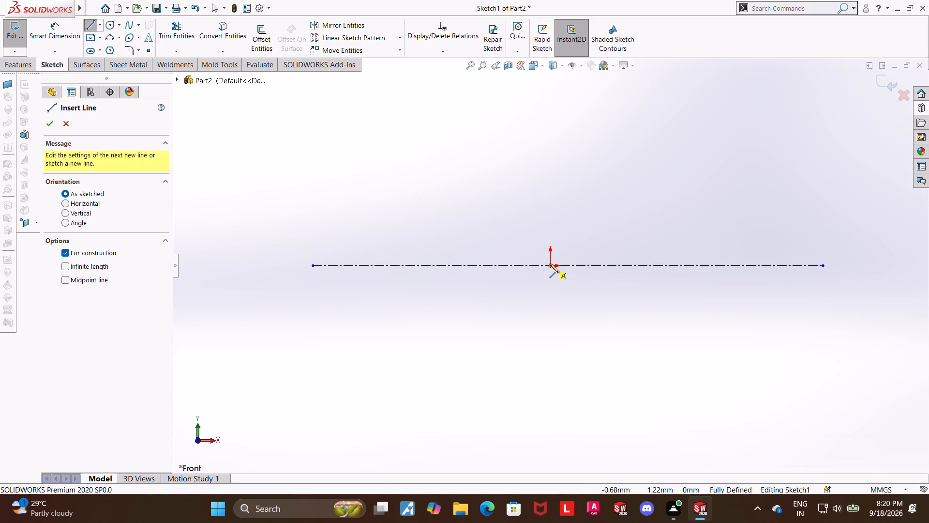
pyautogui.click(550, 263)
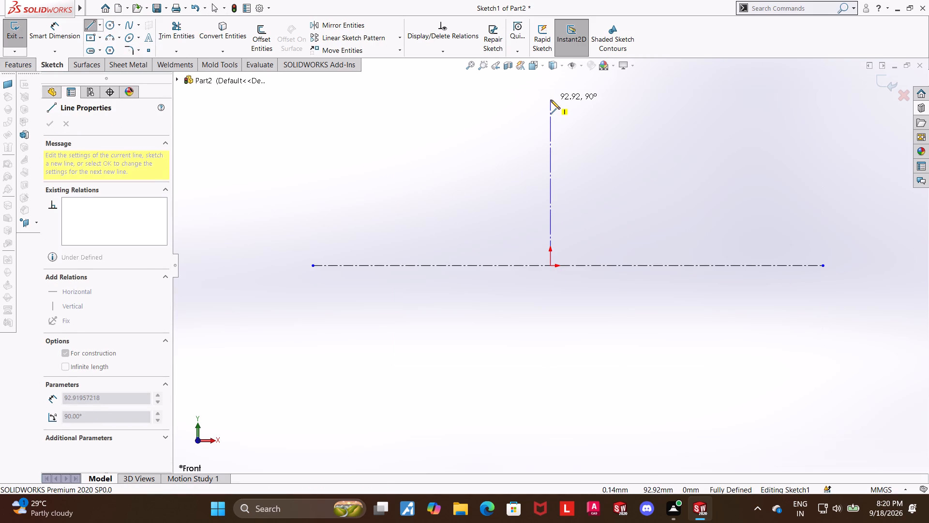
pyautogui.click(551, 100)
pyautogui.press('Escape')
pyautogui.press('Escape')
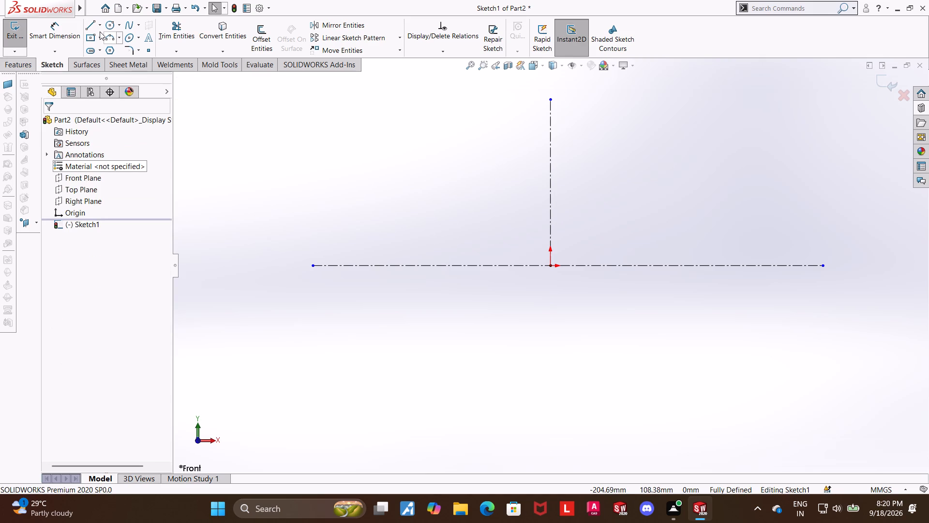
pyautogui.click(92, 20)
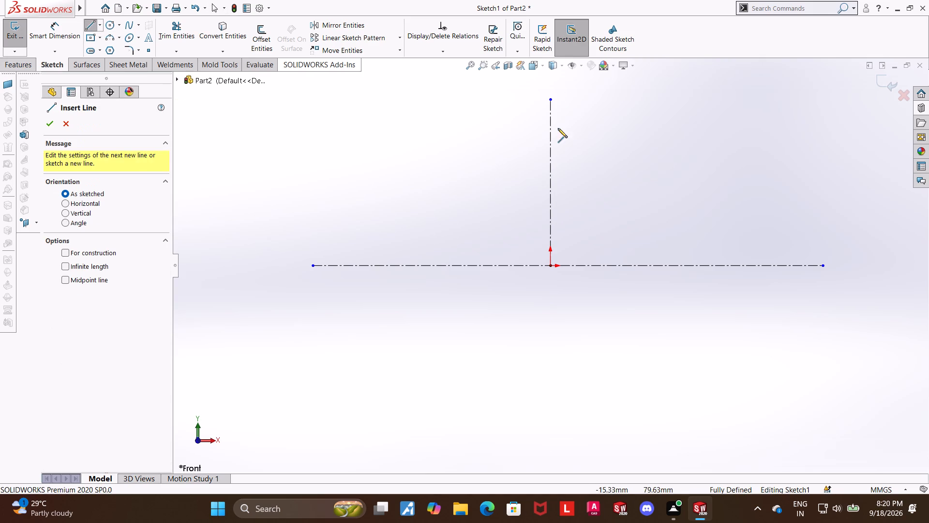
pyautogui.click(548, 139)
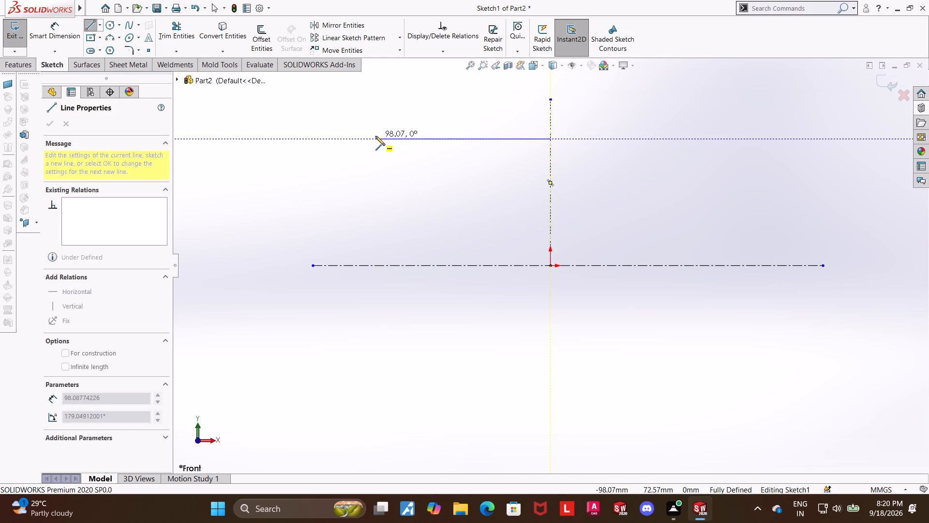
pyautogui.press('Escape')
# Sketch an open profile from the vertical centerline: about 92 mm horizontal, 30 mm slanted inward, 50 mm vertical, a lower slant and a horizontal line back.
pyautogui.click(88, 27)
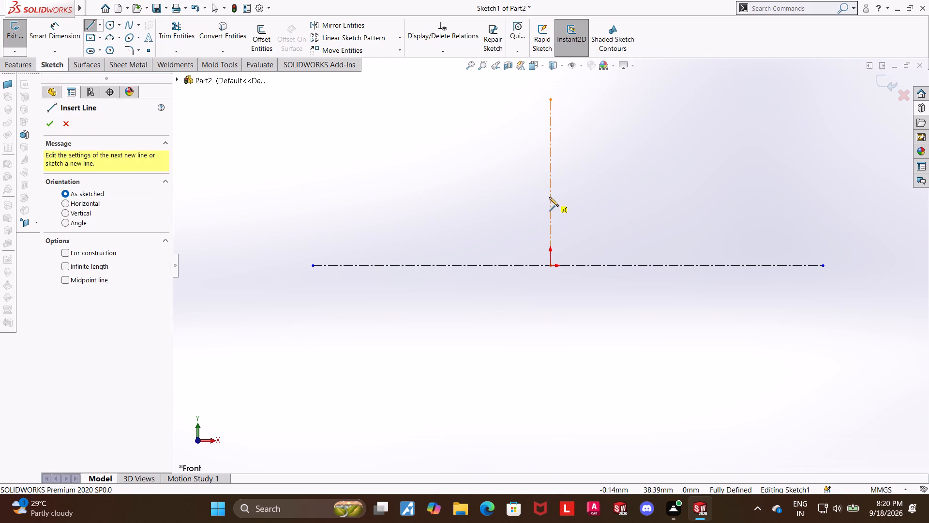
pyautogui.click(549, 197)
pyautogui.click(386, 197)
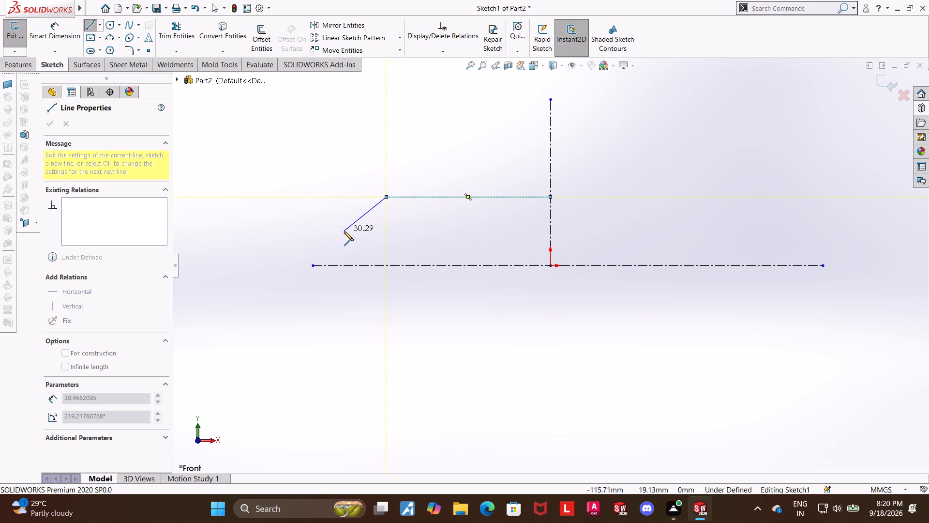
pyautogui.click(344, 231)
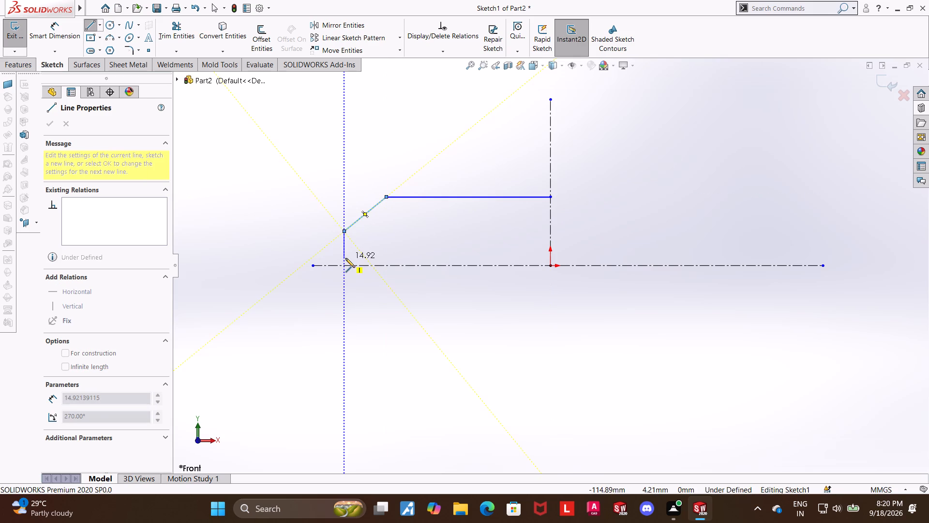
pyautogui.click(345, 321)
pyautogui.click(379, 351)
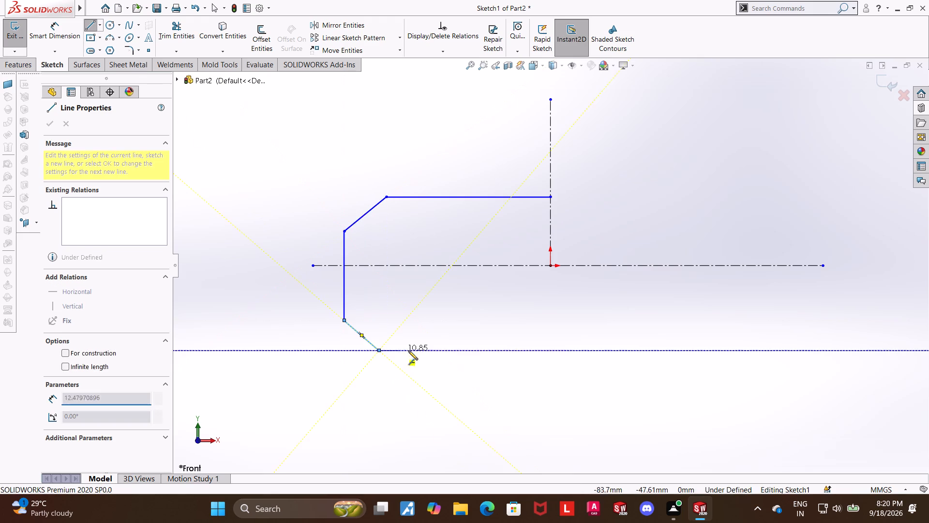
pyautogui.click(550, 351)
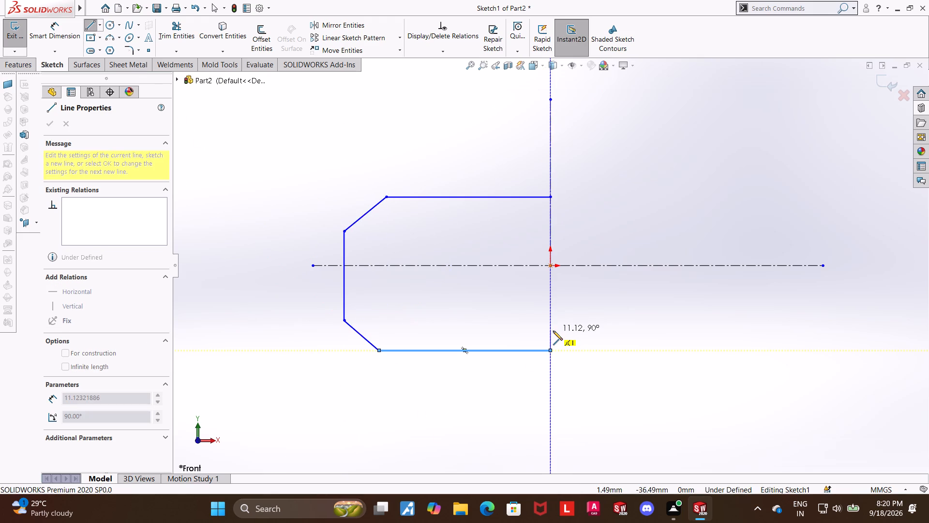
pyautogui.press('Escape')
pyautogui.press('Escape')
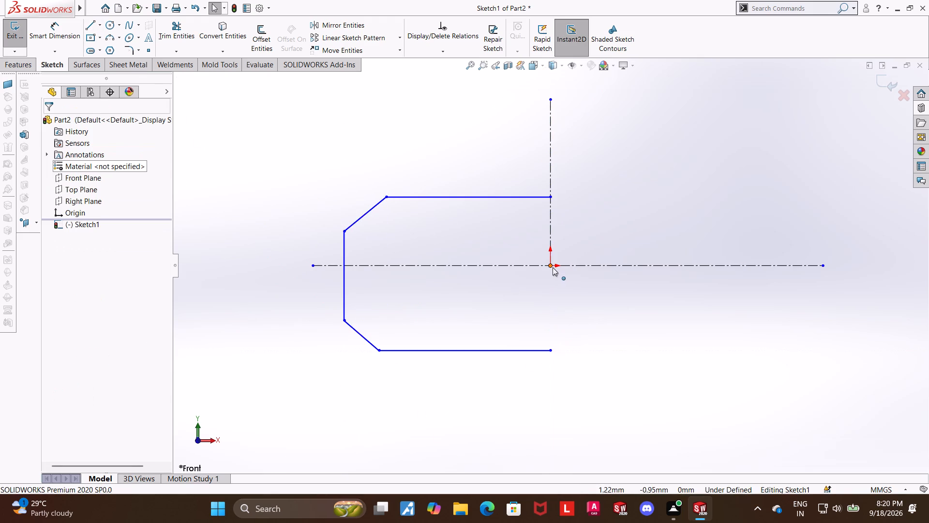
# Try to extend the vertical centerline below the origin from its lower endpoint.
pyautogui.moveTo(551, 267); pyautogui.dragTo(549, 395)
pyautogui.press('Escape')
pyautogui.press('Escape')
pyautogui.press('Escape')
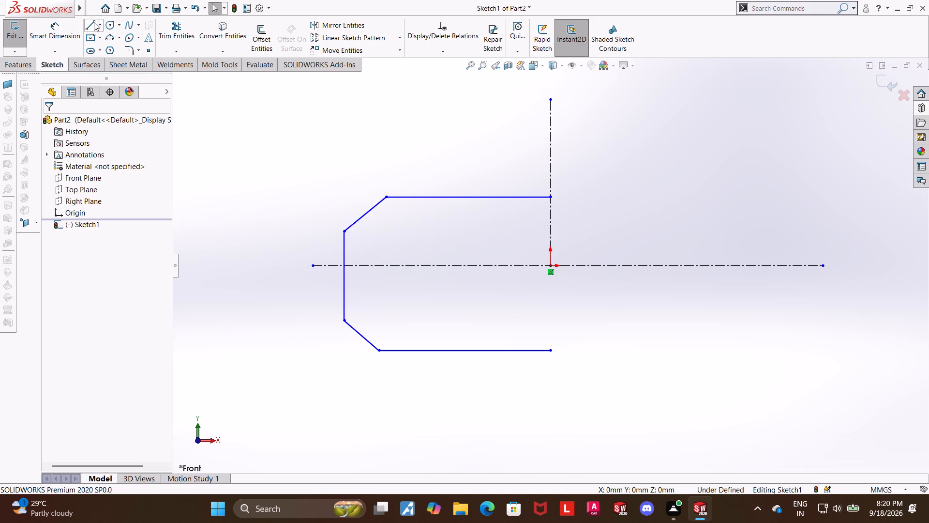
# Draw a second vertical centerline from the origin downward, ending below the profile's lower horizontal line.
pyautogui.click(101, 24)
pyautogui.click(97, 45)
pyautogui.click(549, 266)
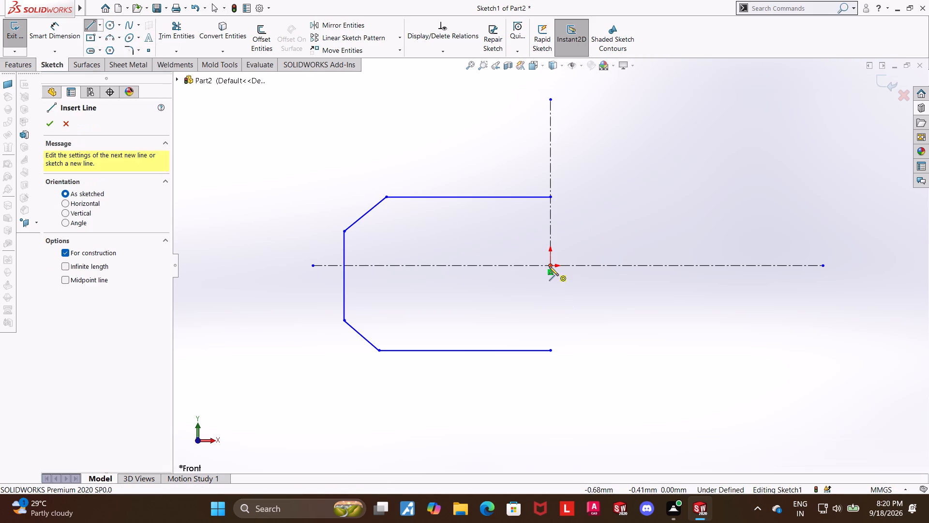
pyautogui.click(551, 422)
pyautogui.press('Escape')
pyautogui.press('Escape')
pyautogui.press('Escape')
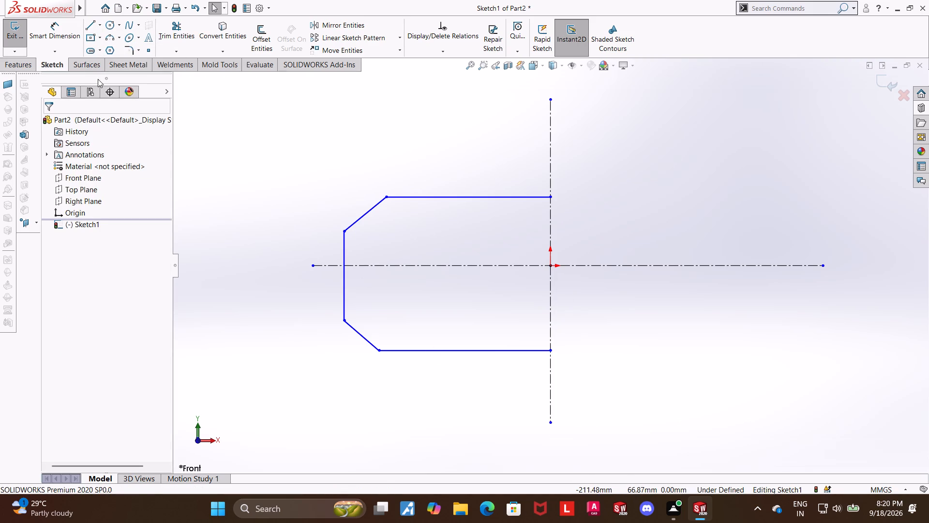
# Dimension the horizontal distance between the endpoints of the upper slanted line as 7 mm.
pyautogui.click(67, 33)
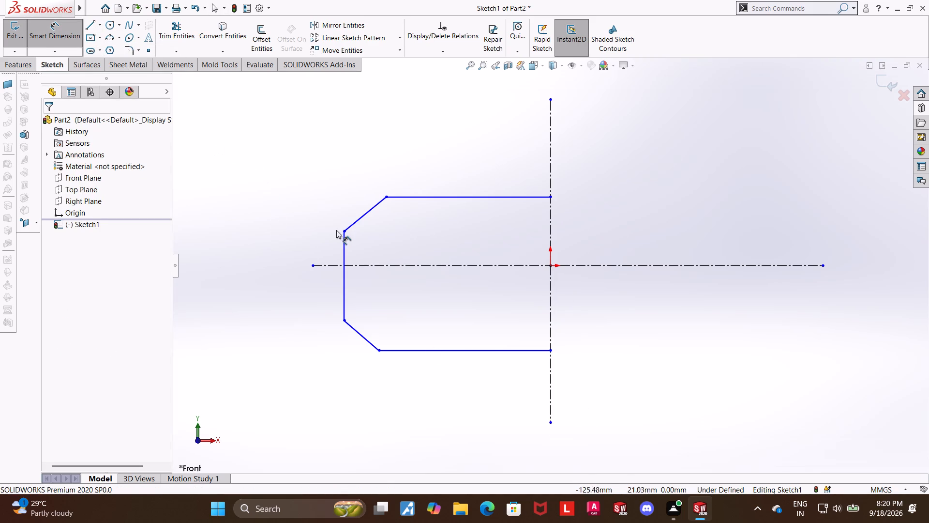
pyautogui.click(345, 231)
pyautogui.click(387, 196)
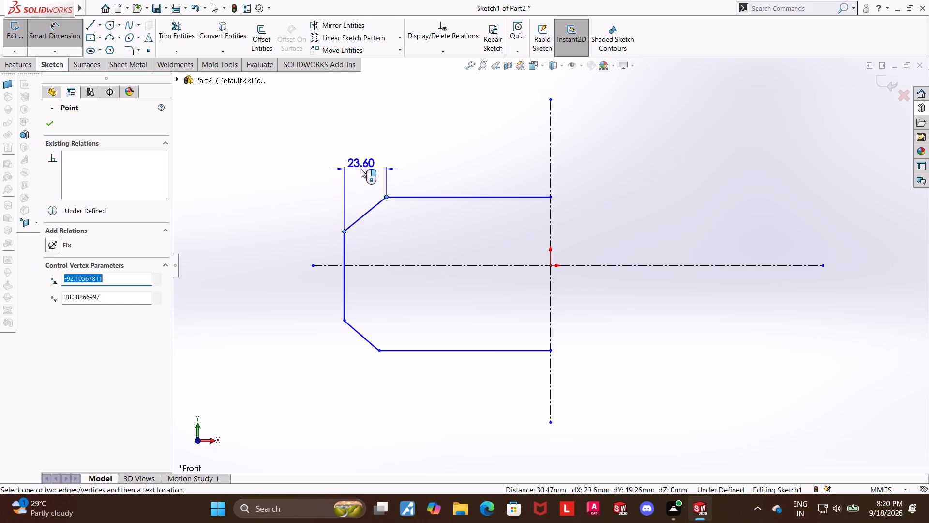
pyautogui.click(361, 169)
pyautogui.press('7')
pyautogui.press('Return')
pyautogui.press('Escape')
pyautogui.press('Escape')
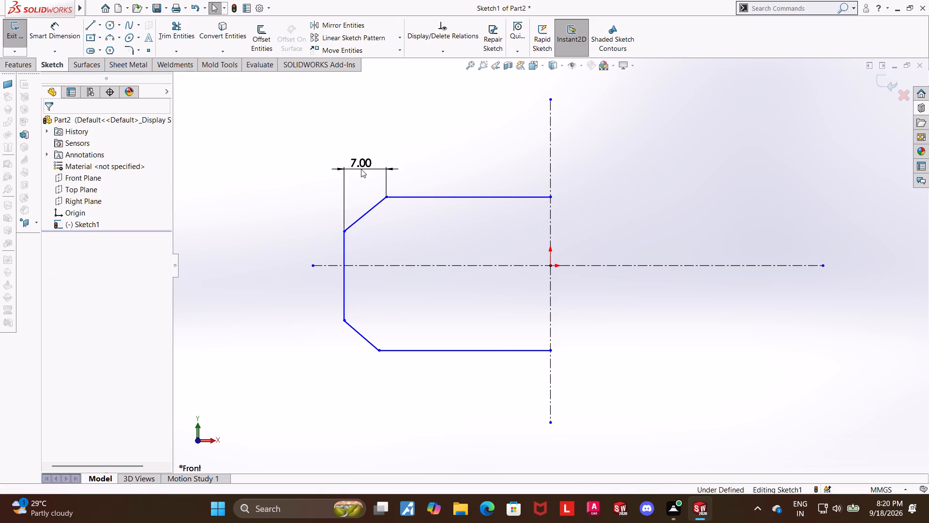
# Dimension the vertical distance between the endpoints of the upper slanted line as 4 mm.
pyautogui.click(63, 31)
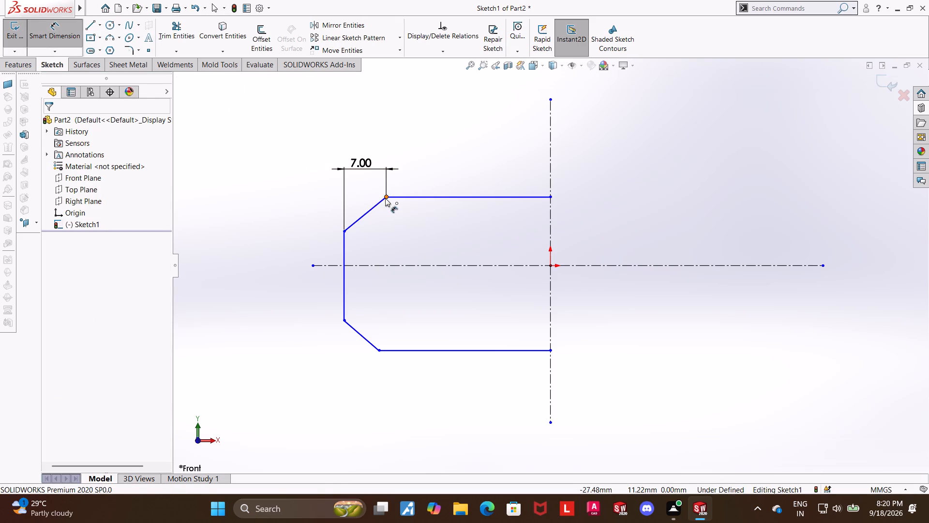
pyautogui.click(385, 198)
pyautogui.click(344, 230)
pyautogui.click(274, 216)
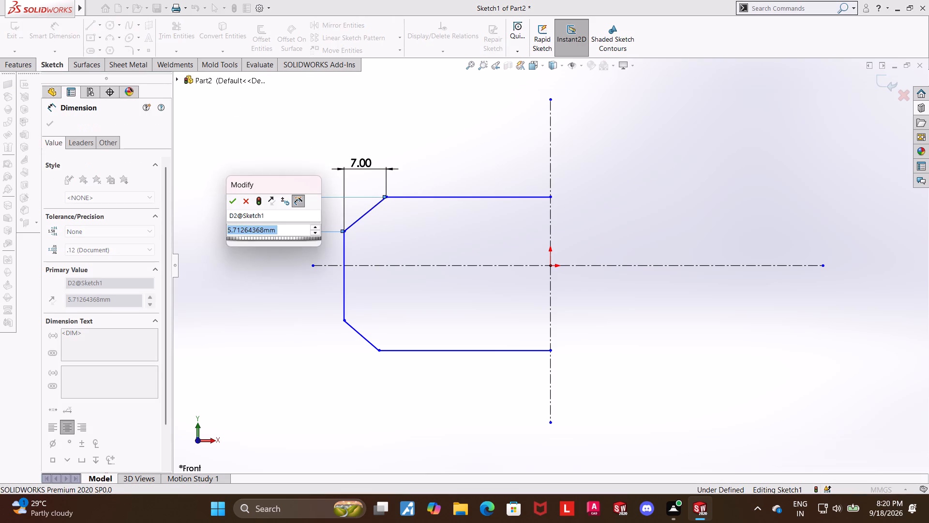
pyautogui.press('4')
pyautogui.press('Return')
pyautogui.press('Escape')
pyautogui.press('Escape')
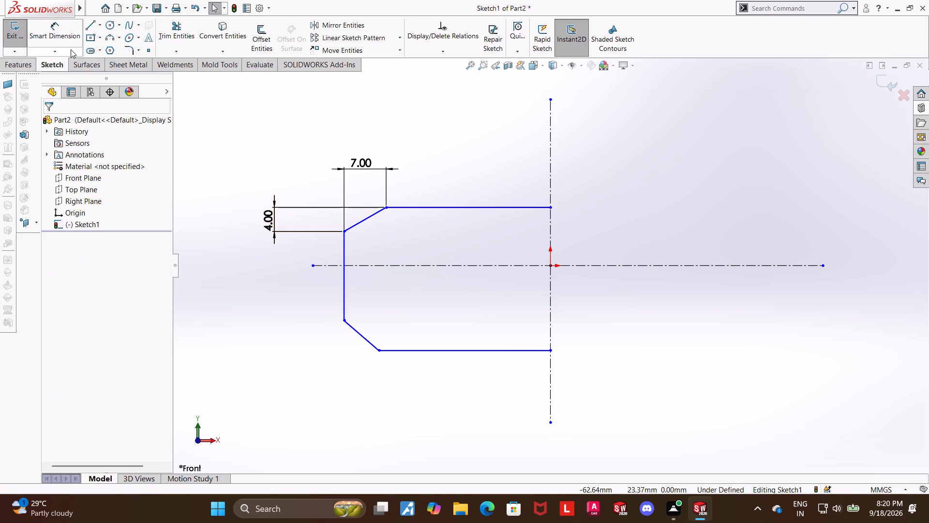
# Dimension the horizontal distance from the profile's outer vertical line to the vertical centerline as 70 mm.
pyautogui.click(59, 27)
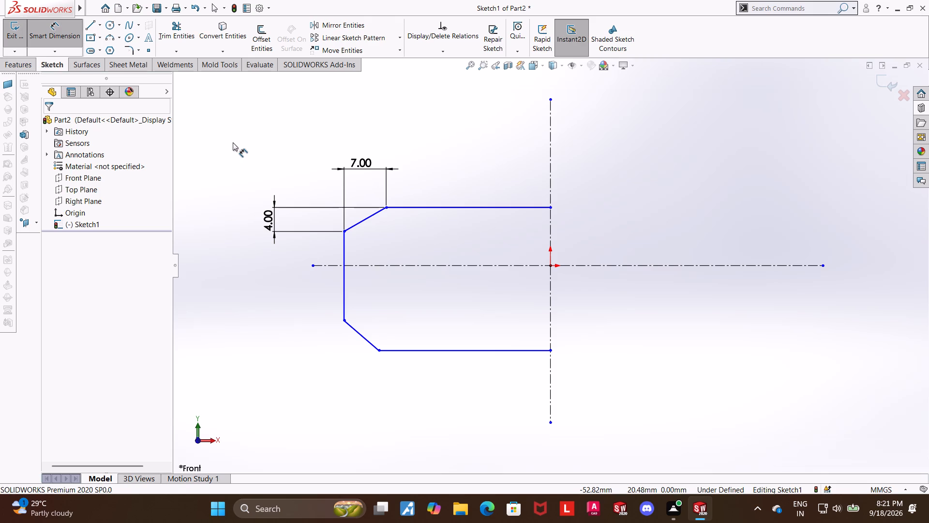
pyautogui.click(343, 280)
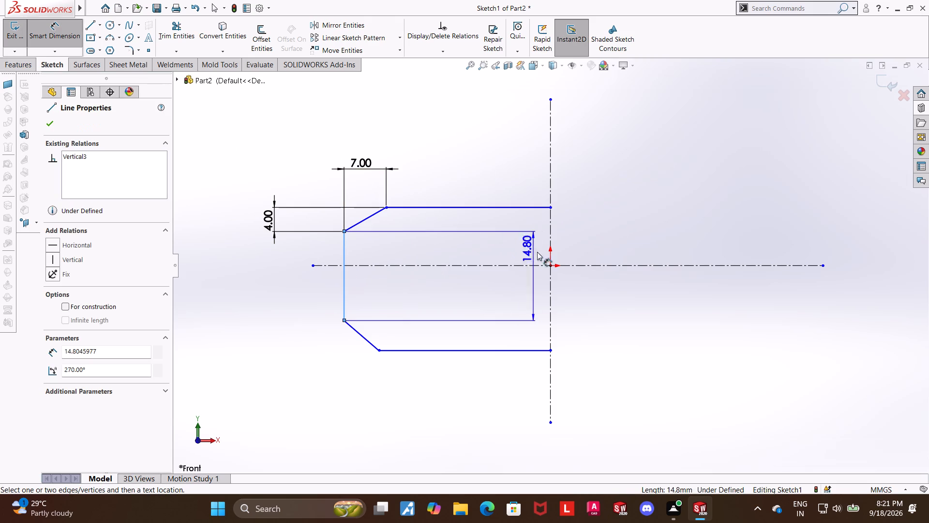
pyautogui.click(551, 225)
pyautogui.click(502, 140)
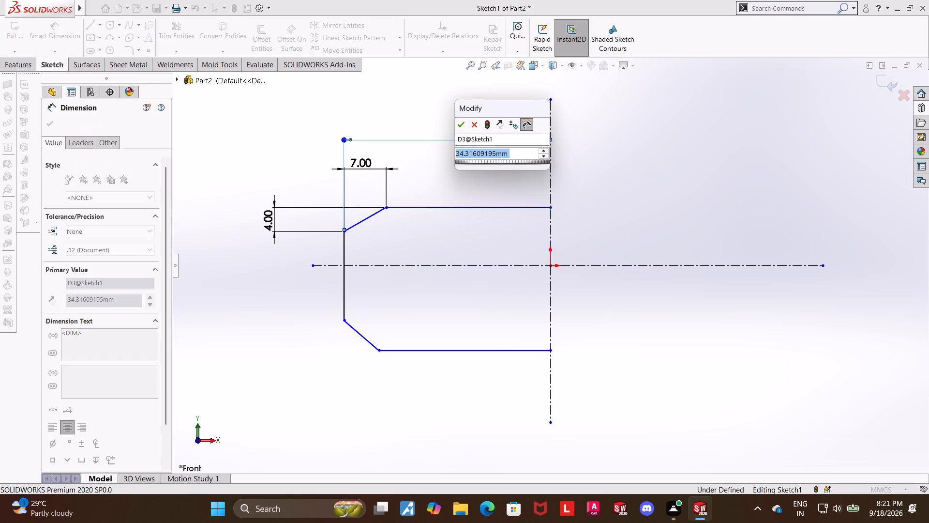
pyautogui.write('70')
pyautogui.press('Return')
pyautogui.press('Escape')
# Stretch the left end of the horizontal centerline outward until it passes the profile's outer vertical line.
pyautogui.scroll(6, 422, 253)
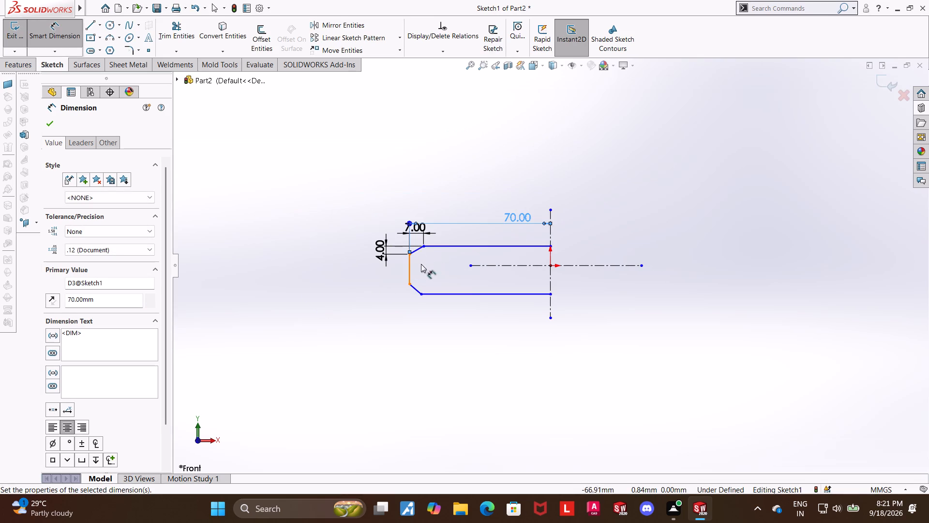
pyautogui.moveTo(469, 264); pyautogui.dragTo(353, 274)
pyautogui.press('Escape')
pyautogui.press('Escape')
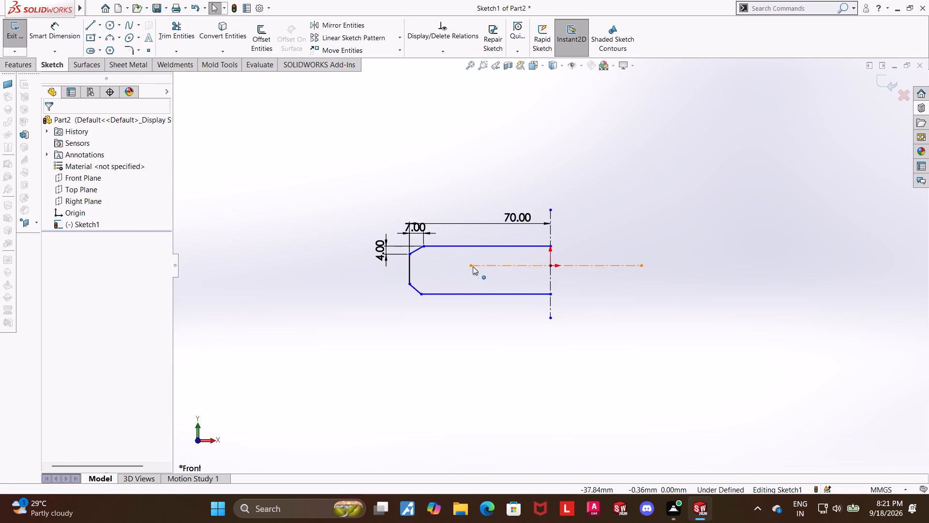
pyautogui.scroll(-8, 461, 267)
pyautogui.moveTo(579, 261); pyautogui.dragTo(237, 264)
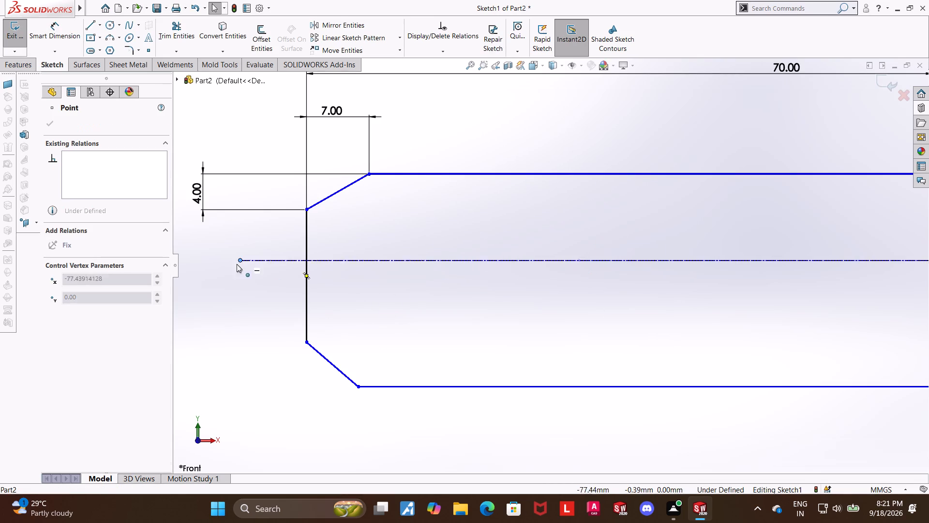
pyautogui.moveTo(237, 264); pyautogui.dragTo(222, 265)
pyautogui.scroll(4, 227, 265)
pyautogui.click(380, 299)
pyautogui.press('Escape')
# Add a Coincident relation between the midpoint of the profile's outer vertical line and the horizontal centerline.
pyautogui.scroll(-4, 452, 277)
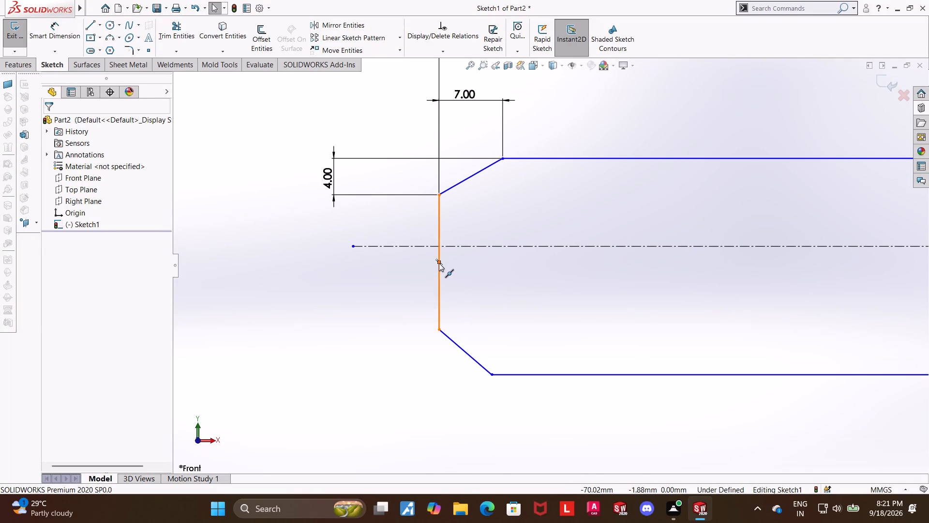
pyautogui.click(439, 262)
pyautogui.keyDown('ctrl'); pyautogui.click(413, 246); pyautogui.keyUp('ctrl')
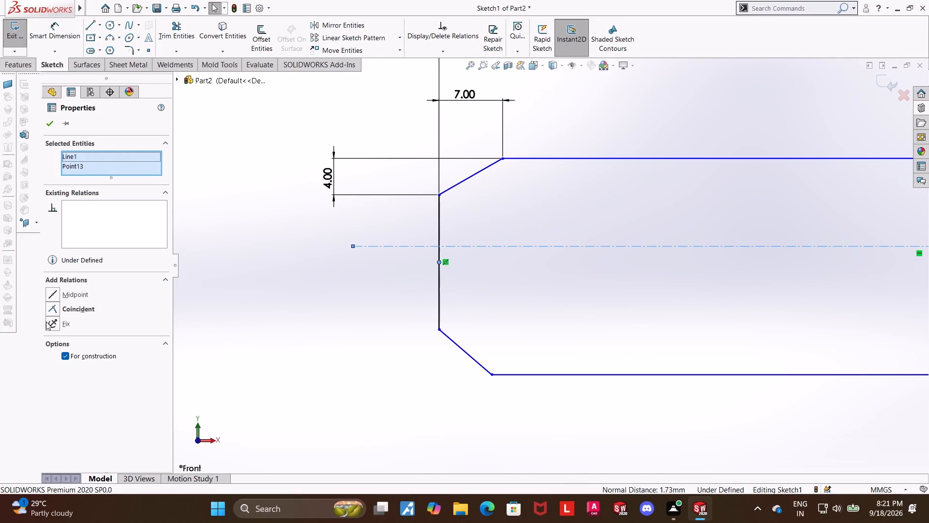
pyautogui.click(49, 307)
pyautogui.click(51, 128)
pyautogui.scroll(6, 369, 300)
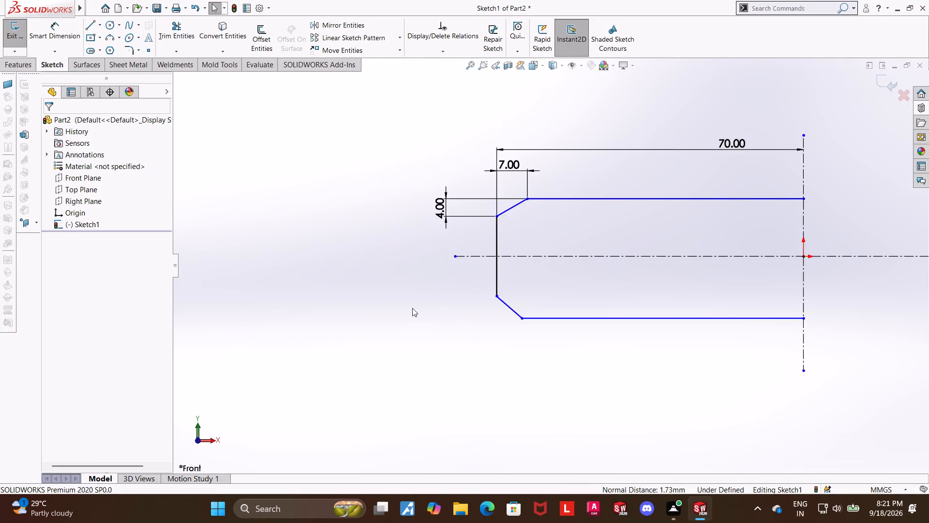
pyautogui.press('Escape')
pyautogui.press('Escape')
pyautogui.scroll(-1, 593, 282)
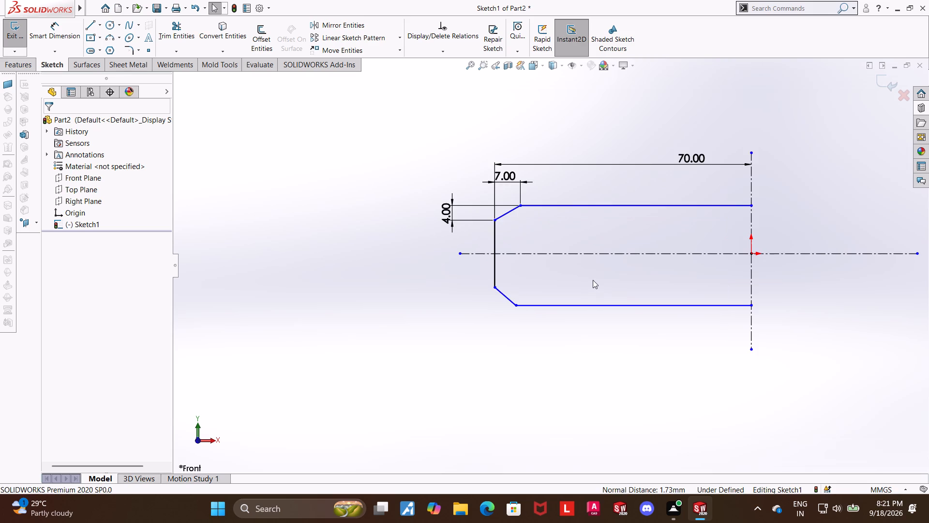
pyautogui.press('Escape')
pyautogui.press('Escape')
# Add a Vertical relation between the inner endpoints of the upper and lower slanted lines.
pyautogui.click(520, 206)
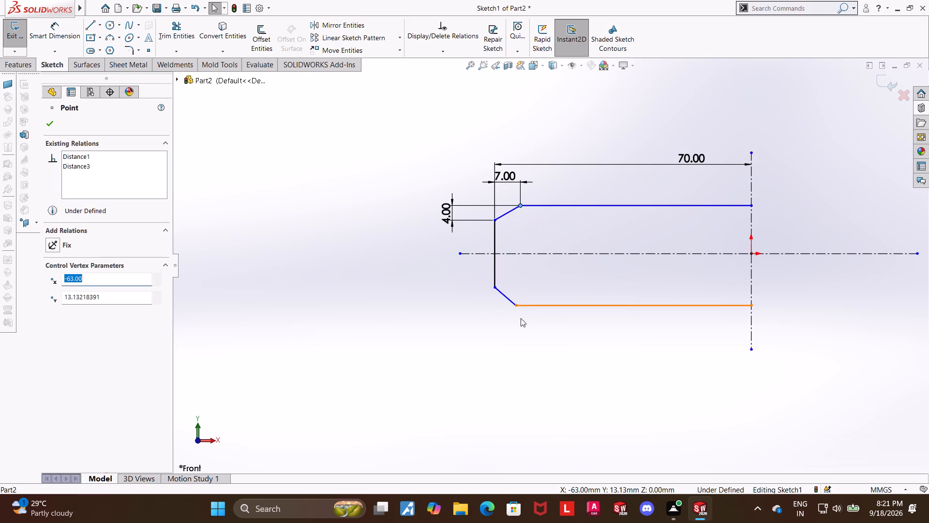
pyautogui.keyDown('ctrl'); pyautogui.click(517, 307); pyautogui.keyUp('ctrl')
pyautogui.click(51, 313)
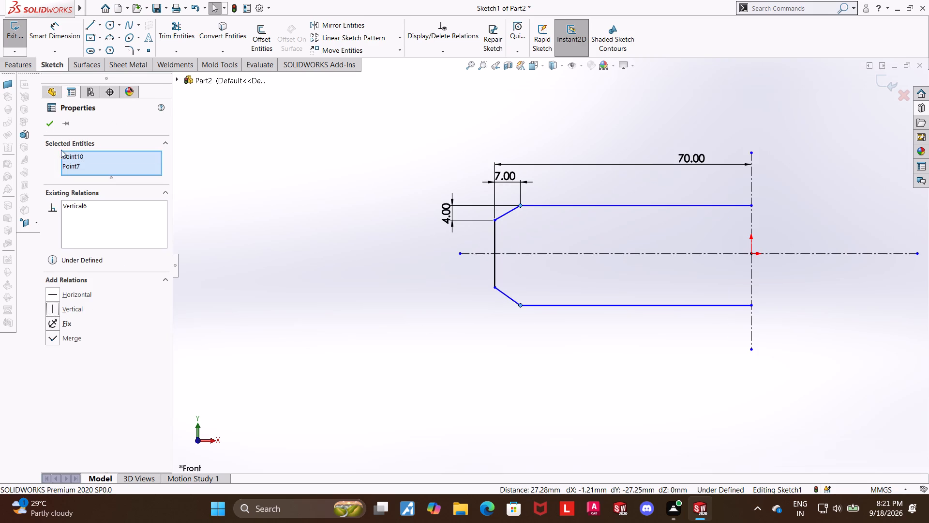
pyautogui.click(51, 123)
pyautogui.press('Escape')
pyautogui.press('Escape')
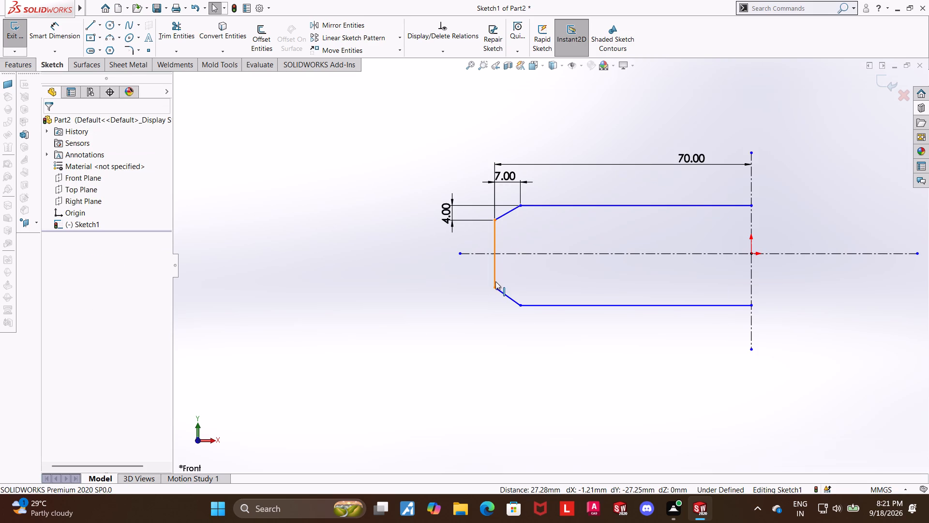
# Add a Vertical relation between the two endpoints of the profile's outer vertical line.
pyautogui.click(494, 288)
pyautogui.keyDown('ctrl'); pyautogui.click(493, 219); pyautogui.keyUp('ctrl')
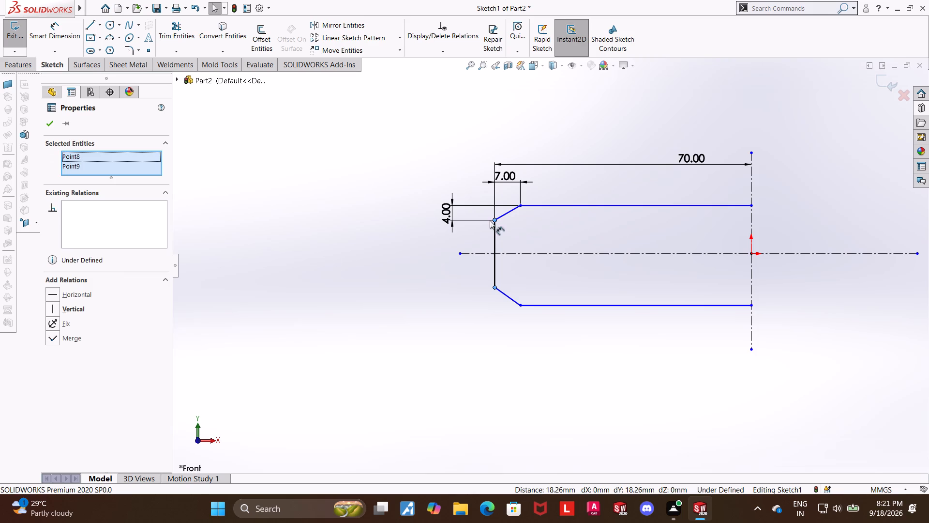
pyautogui.click(54, 308)
pyautogui.click(46, 122)
pyautogui.press('Escape')
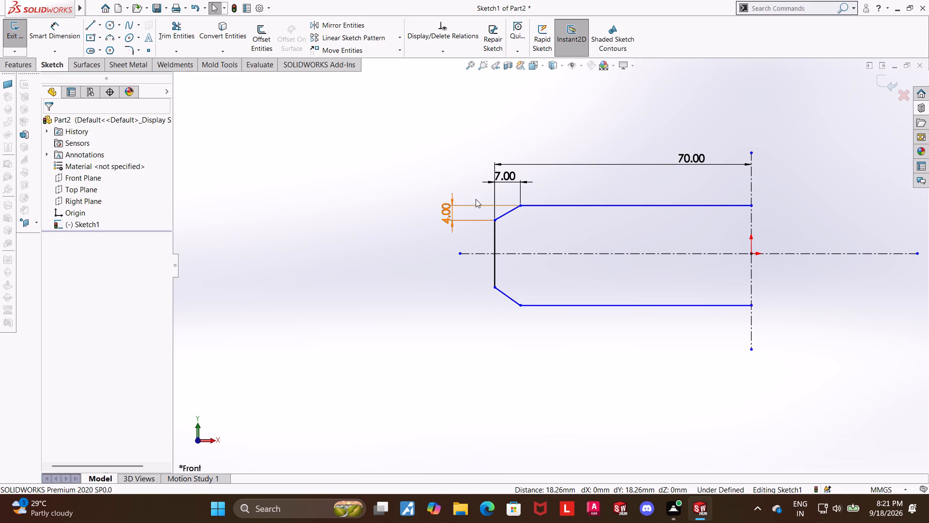
pyautogui.press('Escape')
pyautogui.press('Escape')
# Add an Equal relation between the upper and lower slanted lines.
pyautogui.click(512, 211)
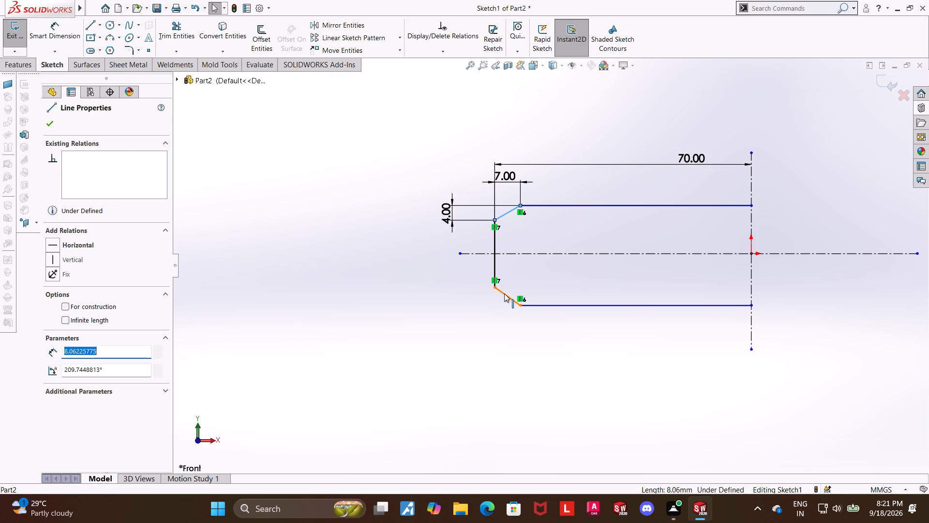
pyautogui.keyDown('ctrl'); pyautogui.click(504, 293); pyautogui.keyUp('ctrl')
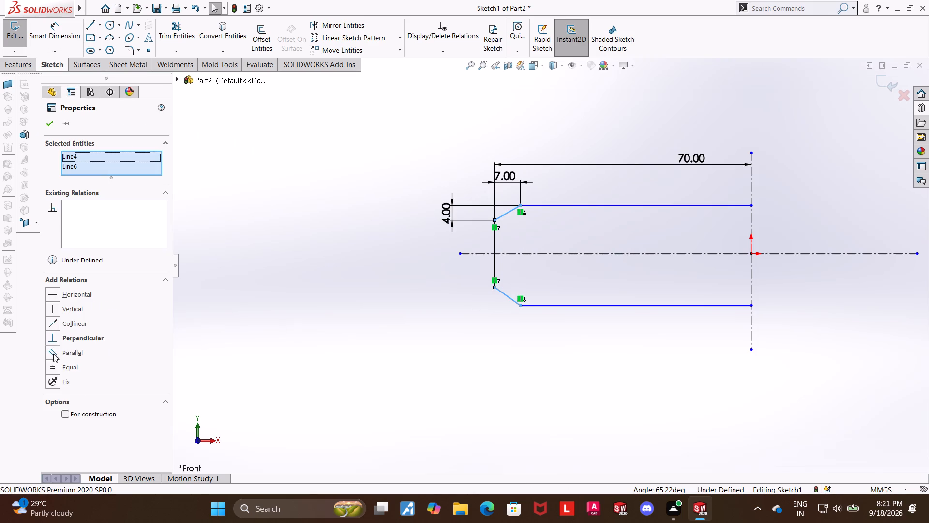
pyautogui.click(55, 368)
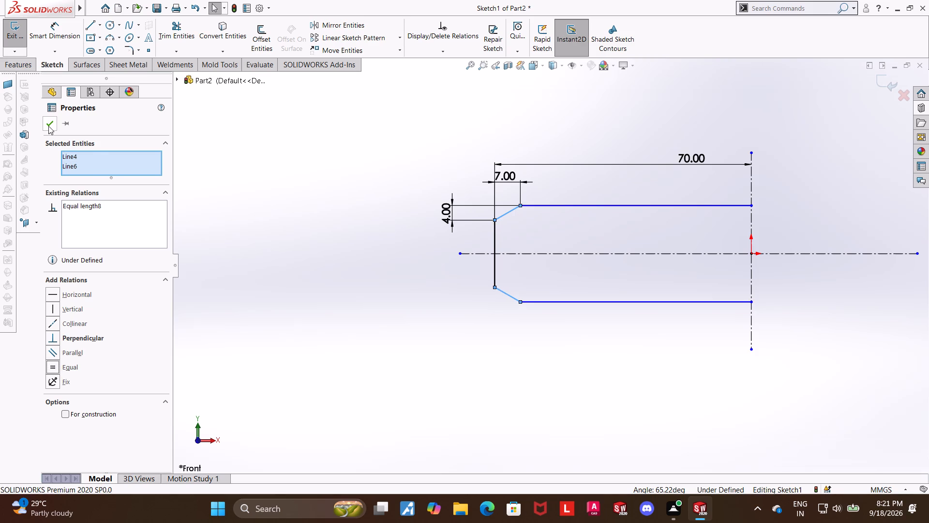
pyautogui.click(48, 126)
pyautogui.press('Escape')
pyautogui.press('Escape')
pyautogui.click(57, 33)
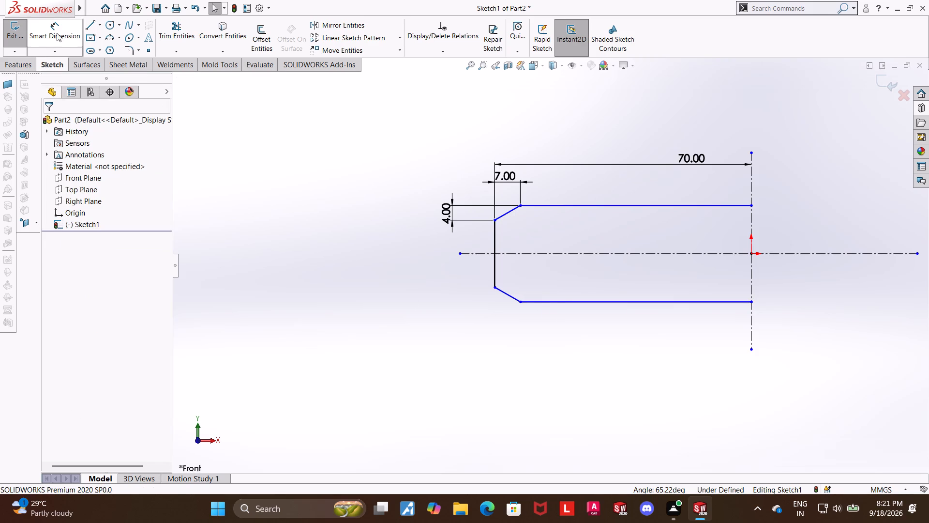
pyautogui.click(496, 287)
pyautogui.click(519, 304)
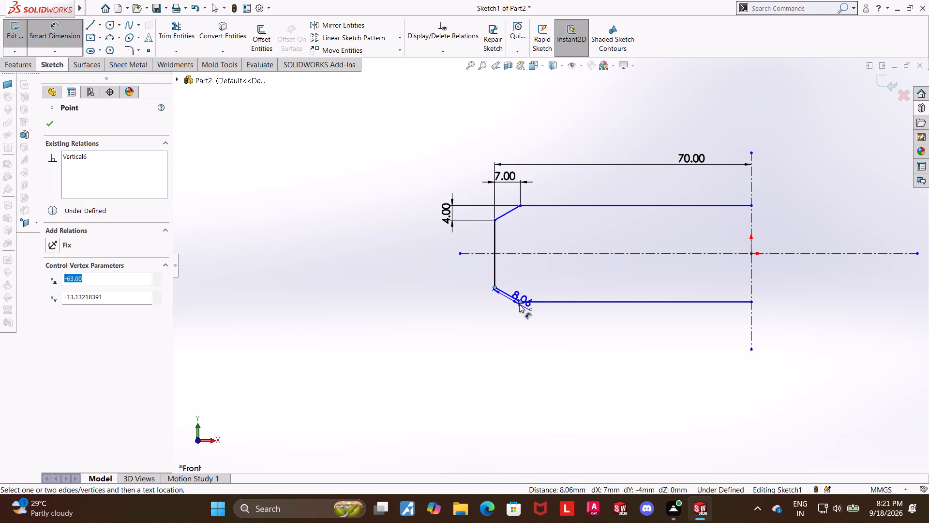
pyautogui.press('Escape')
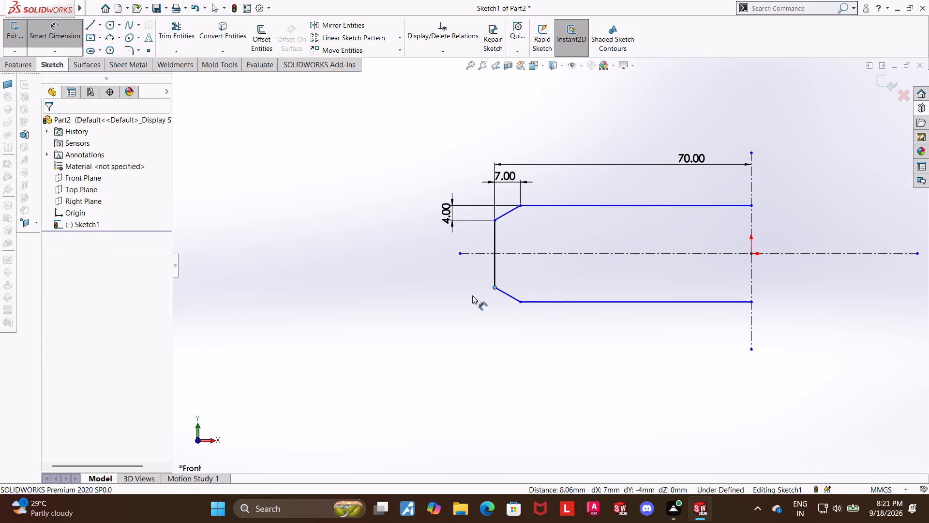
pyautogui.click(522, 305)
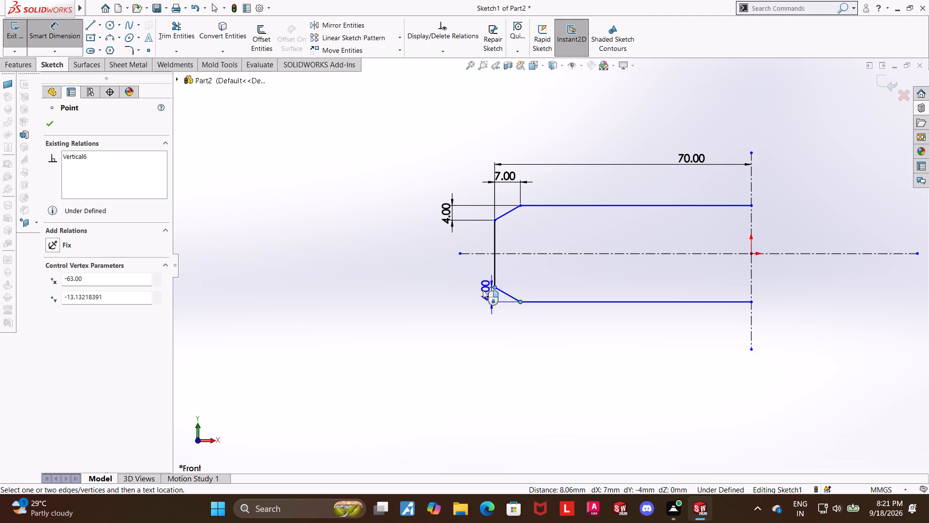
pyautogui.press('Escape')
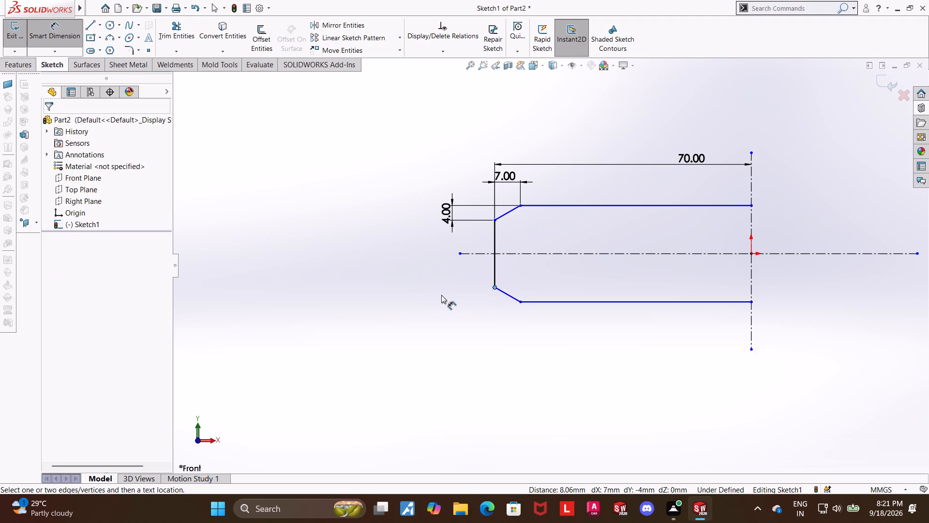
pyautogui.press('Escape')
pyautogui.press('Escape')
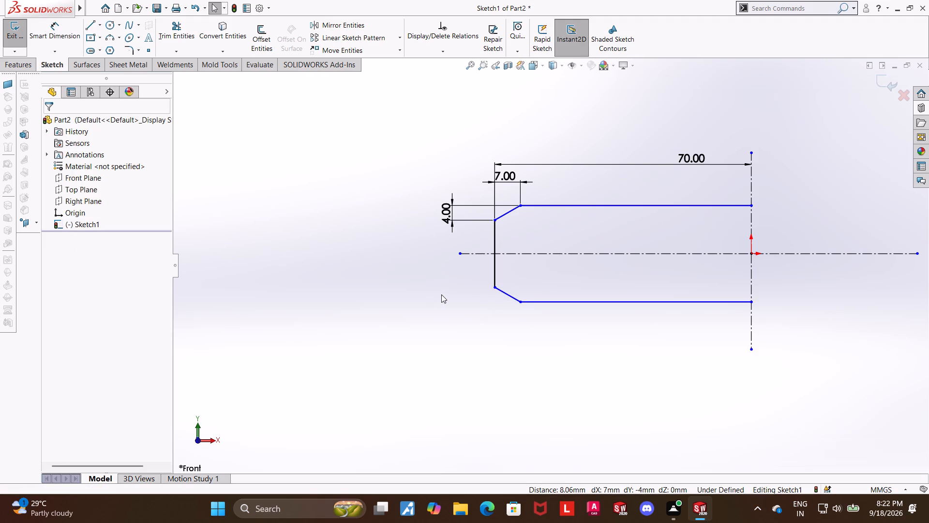
# Dimension the distance between the profile's upper and lower horizontal lines as 30 mm.
pyautogui.click(63, 25)
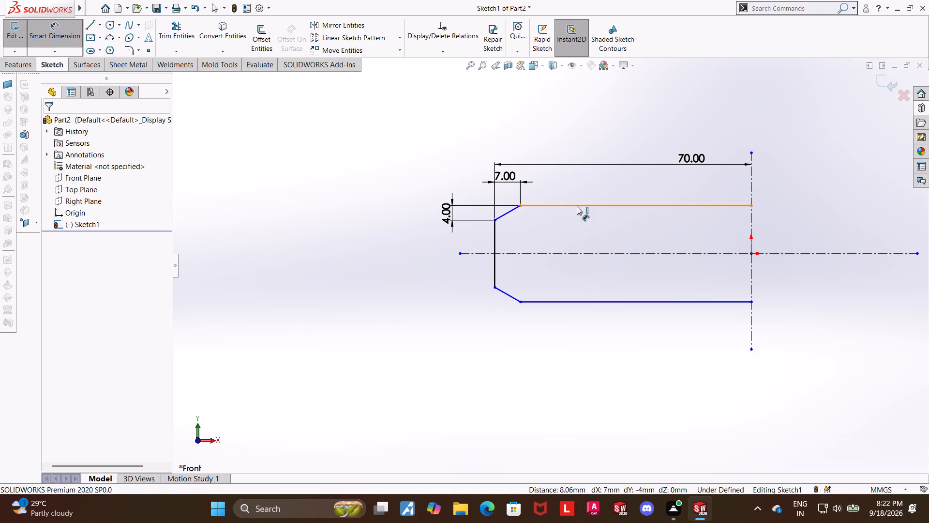
pyautogui.click(577, 206)
pyautogui.click(573, 302)
pyautogui.click(394, 269)
pyautogui.write('30')
pyautogui.press('Return')
pyautogui.press('Escape')
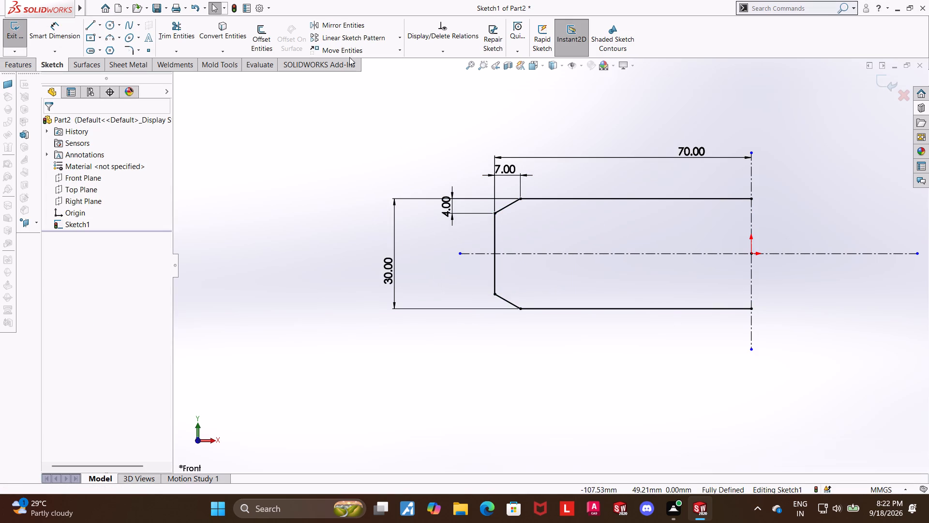
# Mirror the five profile lines about the vertical centerline, keeping the originals, to close the chamfer-cornered outline.
pyautogui.click(346, 21)
pyautogui.click(617, 197)
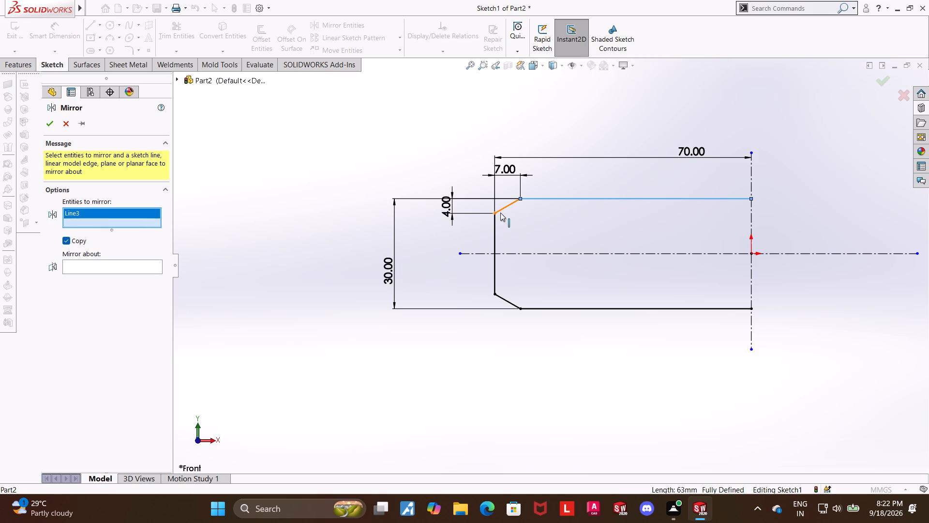
pyautogui.click(506, 208)
pyautogui.click(495, 240)
pyautogui.click(512, 304)
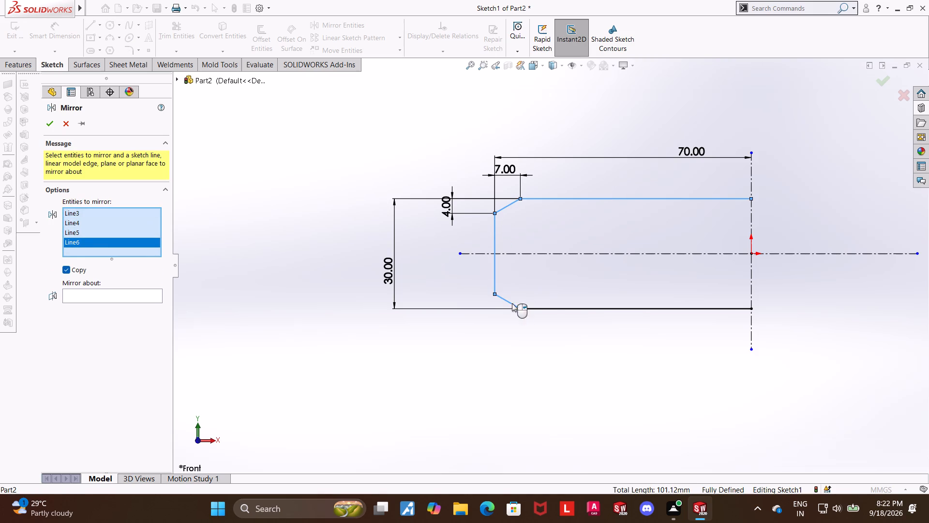
pyautogui.click(543, 308)
pyautogui.click(121, 297)
pyautogui.click(123, 304)
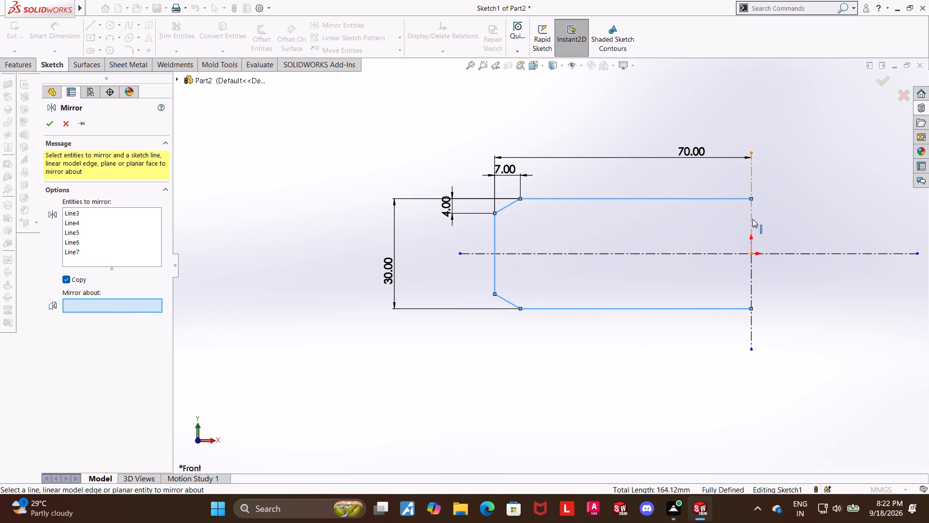
pyautogui.click(751, 217)
pyautogui.click(50, 129)
# Extend the horizontal centerline's free endpoint beyond the chamfer-cornered outline's mirrored end.
pyautogui.scroll(6, 649, 302)
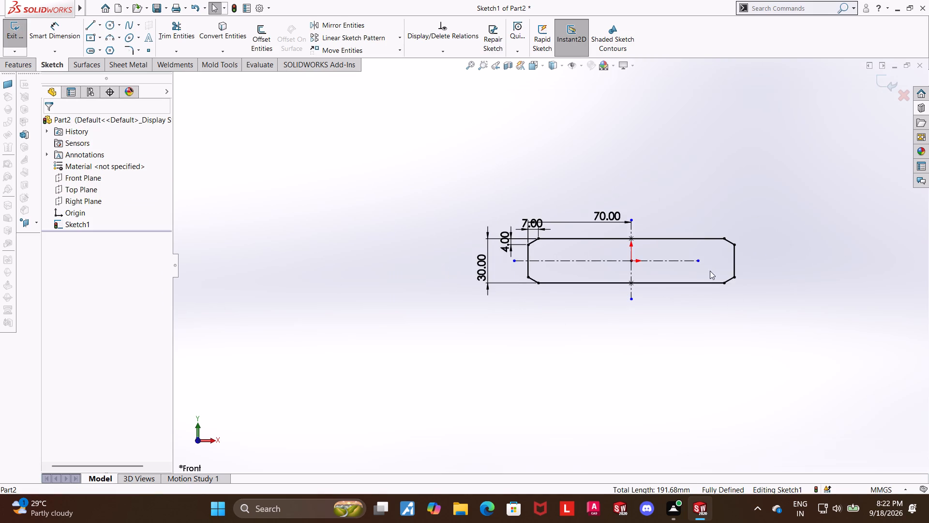
pyautogui.scroll(-2, 602, 255)
pyautogui.moveTo(700, 266); pyautogui.dragTo(704, 265)
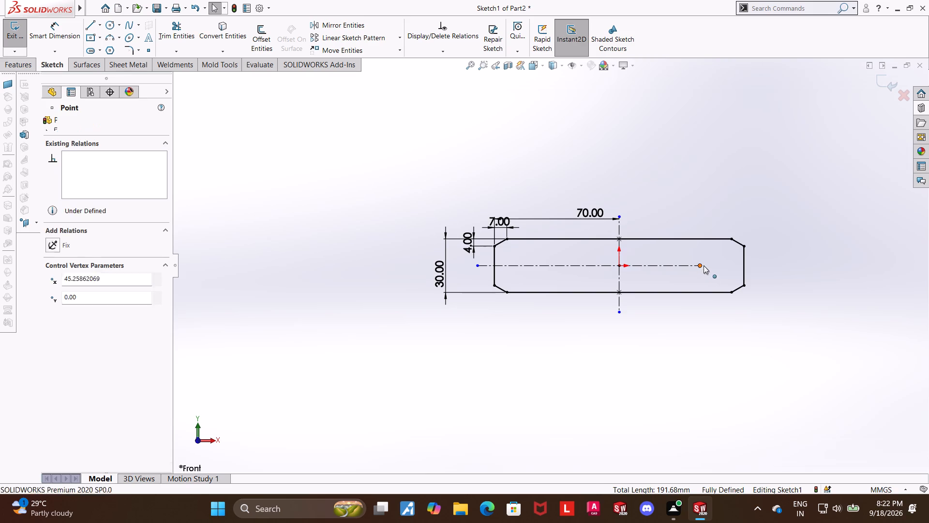
pyautogui.moveTo(704, 265); pyautogui.dragTo(823, 263)
pyautogui.press('Escape')
pyautogui.press('Escape')
# Sketch a center rectangle about 114 by 16 mm inside the outline, centered on the origin.
pyautogui.click(89, 34)
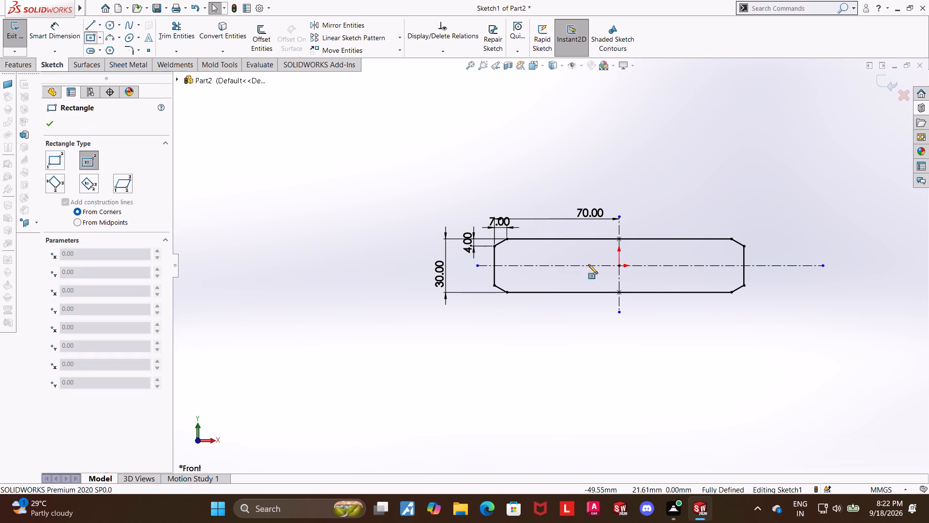
pyautogui.click(618, 267)
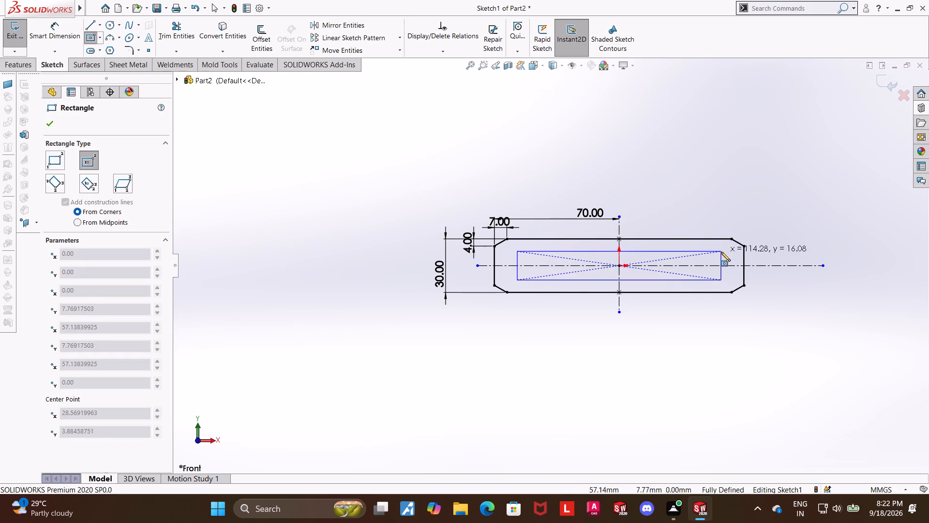
pyautogui.click(721, 252)
pyautogui.press('Escape')
pyautogui.press('Escape')
pyautogui.press('Escape')
# Dimension the inner rectangle's upper edge as 120 mm long.
pyautogui.click(41, 27)
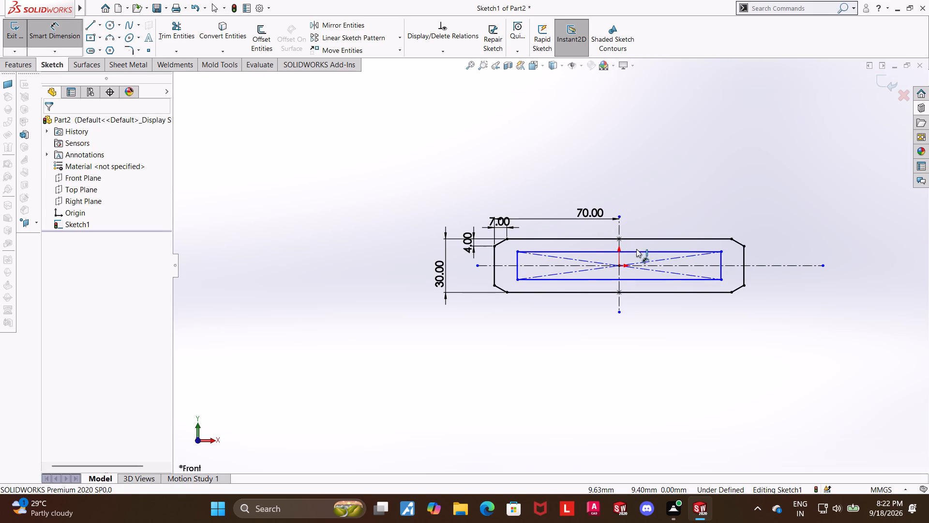
pyautogui.click(637, 251)
pyautogui.click(623, 171)
pyautogui.write('120')
pyautogui.press('Return')
pyautogui.press('Escape')
pyautogui.press('Escape')
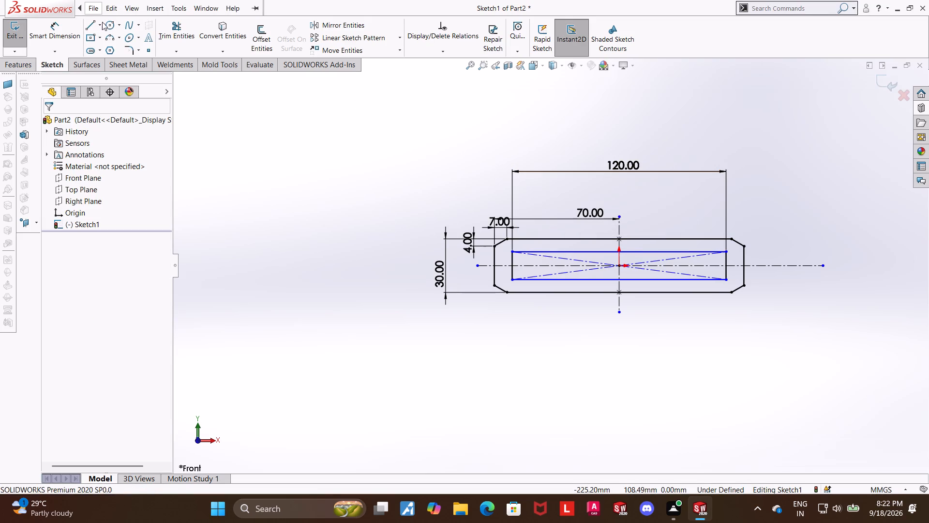
# Dimension the inner rectangle's vertical side as 20 mm.
pyautogui.click(65, 31)
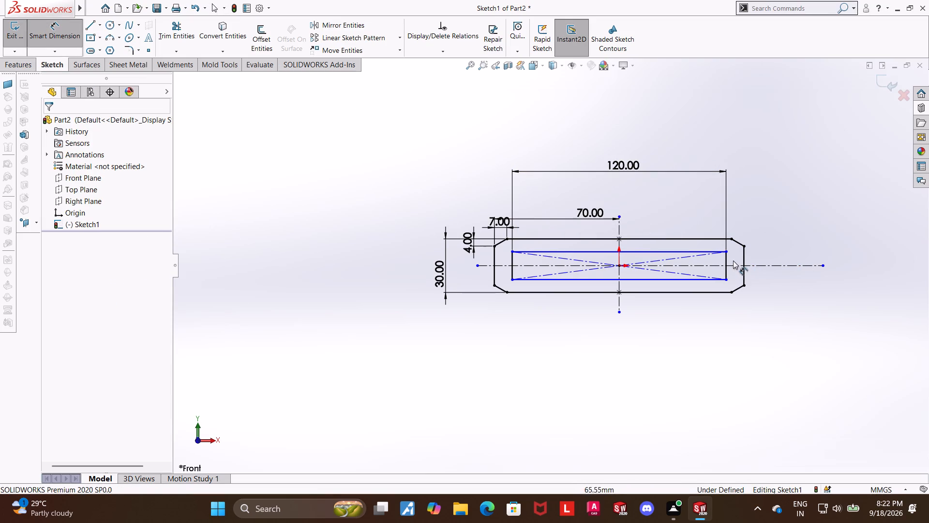
pyautogui.click(725, 261)
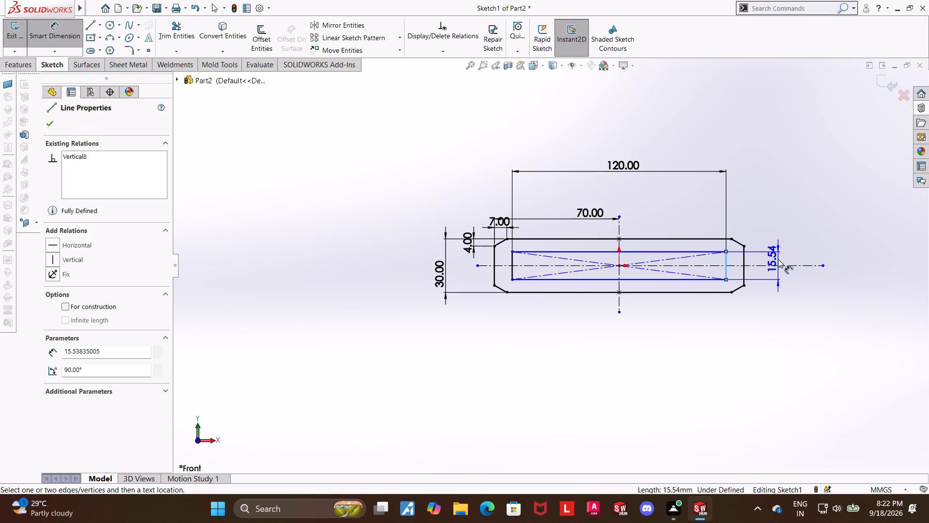
pyautogui.click(778, 259)
pyautogui.write('20')
pyautogui.press('Return')
pyautogui.press('Escape')
pyautogui.press('Escape')
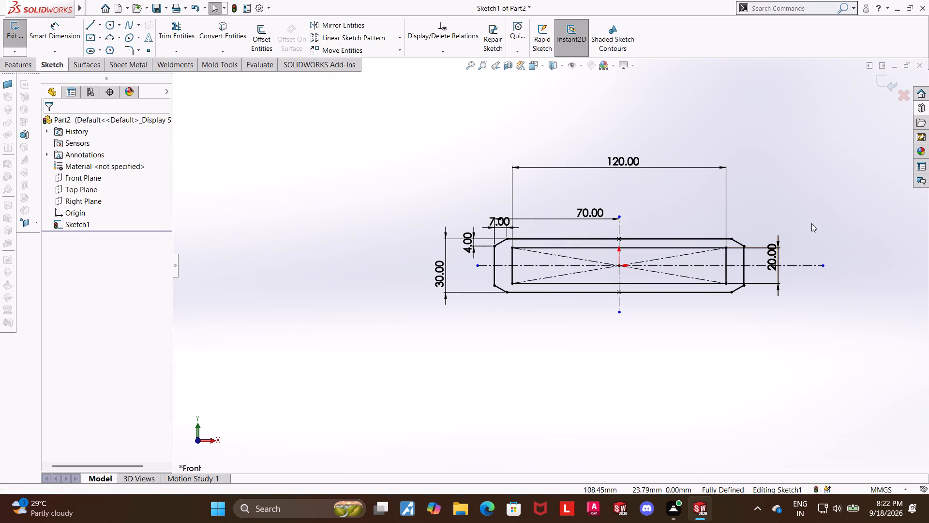
# Exit the sketch and extrude the frame profile 11 mm with the Mid Plane end condition.
pyautogui.scroll(-2, 793, 236)
pyautogui.scroll(-2, 521, 313)
pyautogui.click(884, 83)
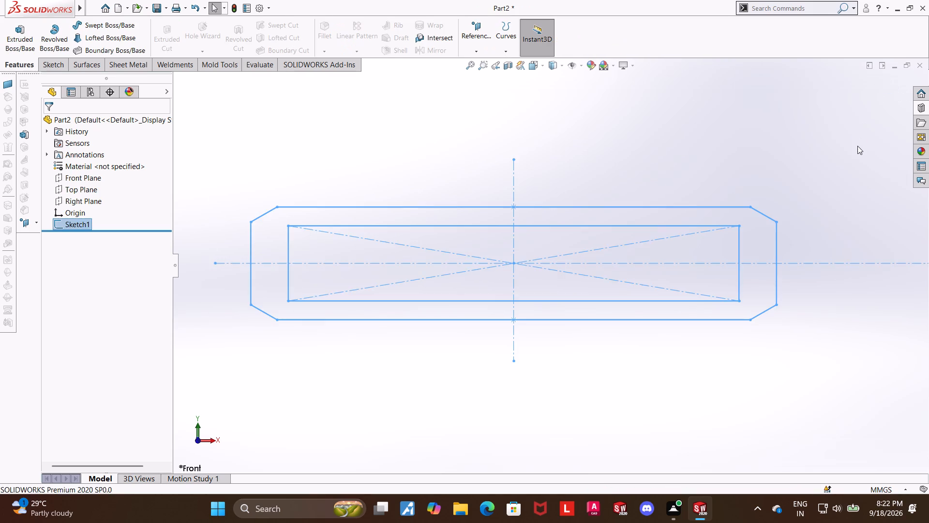
pyautogui.moveTo(856, 147); pyautogui.dragTo(825, 158, button='middle')
pyautogui.scroll(1, 828, 155)
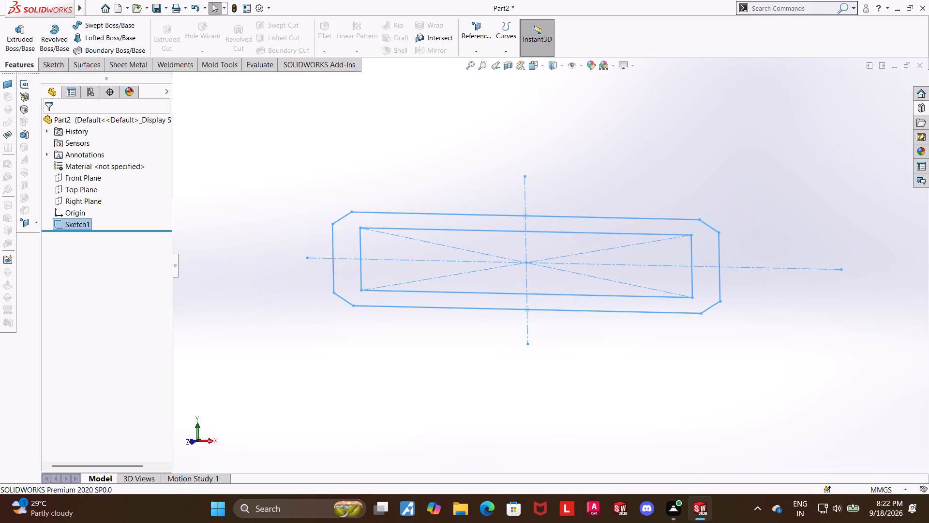
pyautogui.click(21, 37)
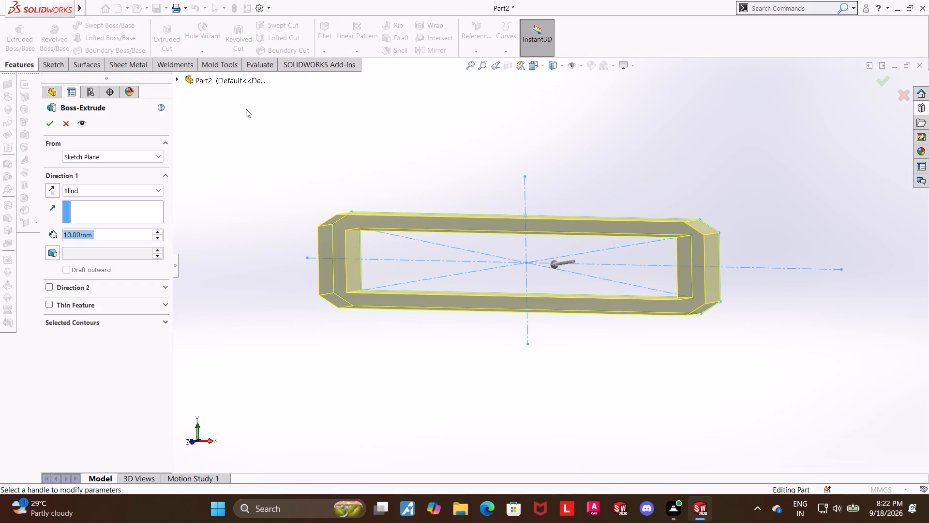
pyautogui.moveTo(314, 97); pyautogui.dragTo(285, 120, button='middle')
pyautogui.click(105, 238)
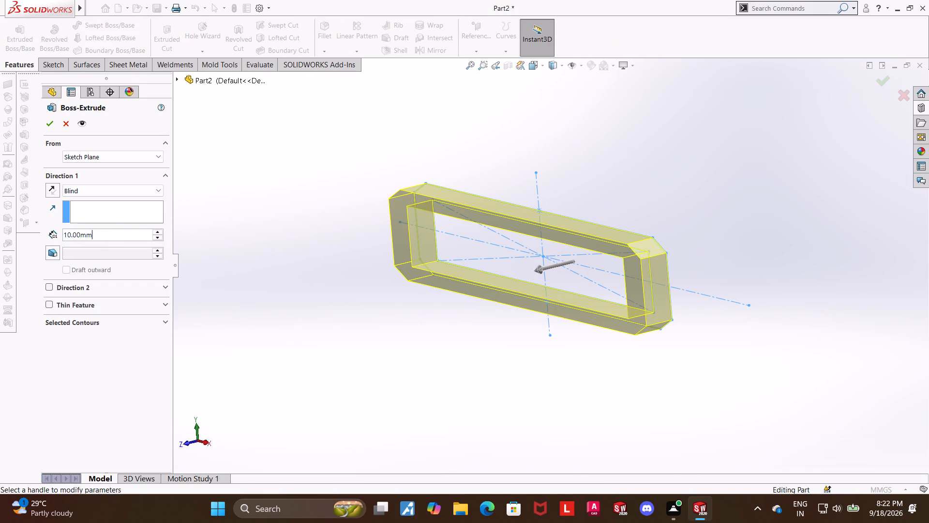
pyautogui.moveTo(109, 235); pyautogui.dragTo(52, 234)
pyautogui.press('1')
pyautogui.write('11')
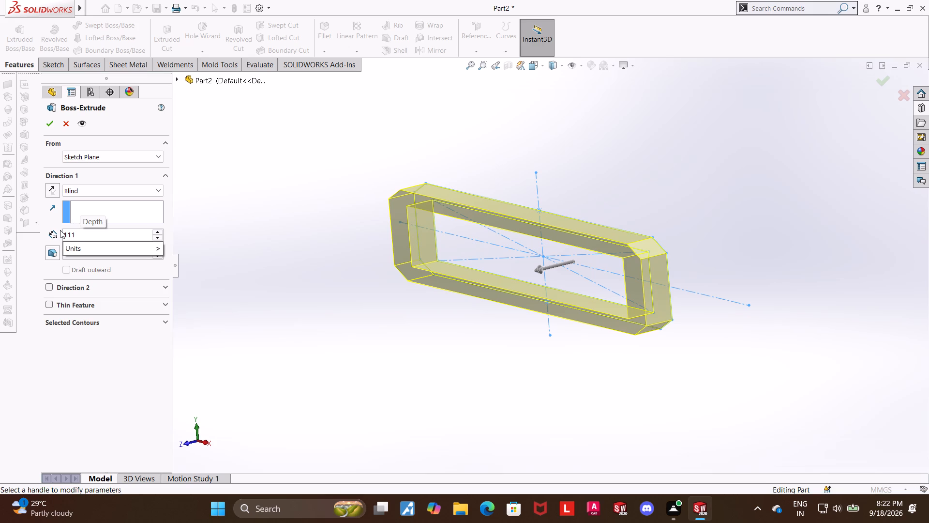
pyautogui.press('BackSpace')
pyautogui.press('Return')
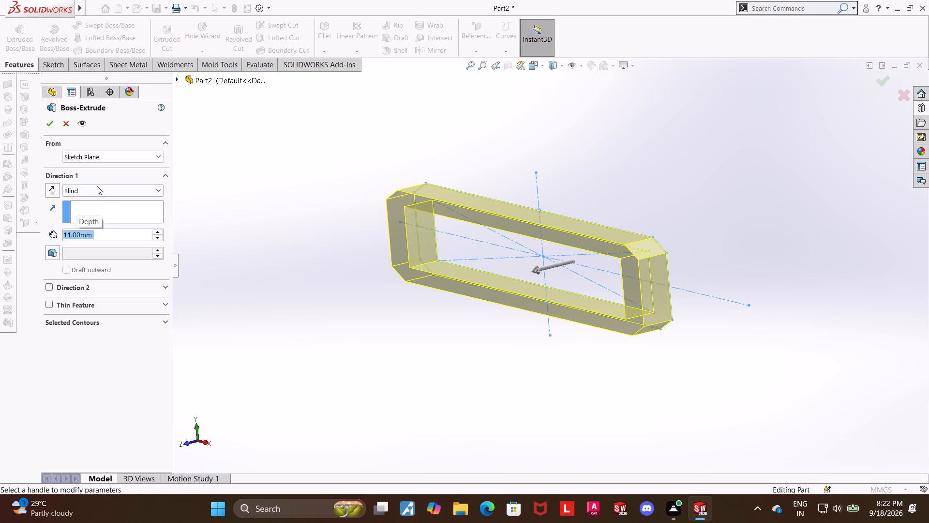
pyautogui.click(96, 190)
pyautogui.click(86, 238)
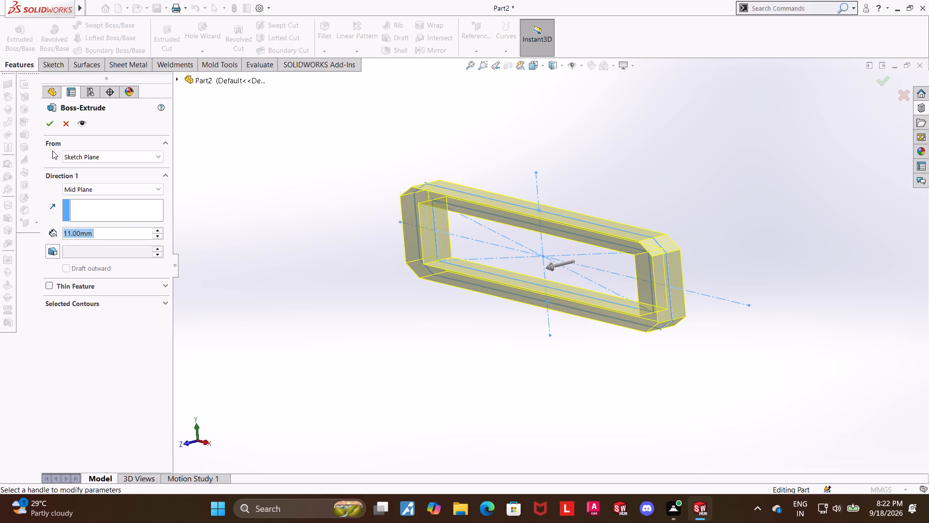
pyautogui.click(50, 127)
pyautogui.click(257, 273)
pyautogui.moveTo(256, 274); pyautogui.dragTo(263, 271, button='middle')
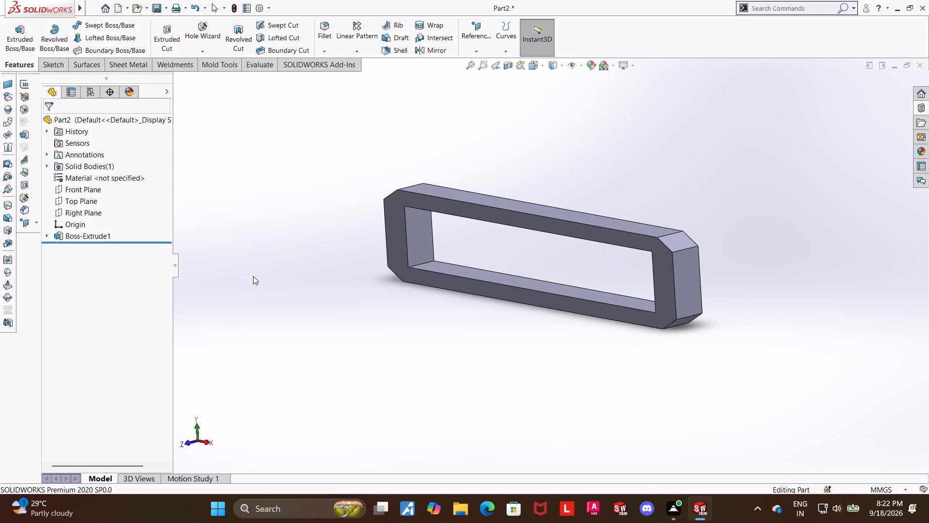
pyautogui.moveTo(274, 271); pyautogui.dragTo(281, 269, button='middle')
# Open the extrusion's profile sketch to review its dimensions, and close it again.
pyautogui.click(46, 235)
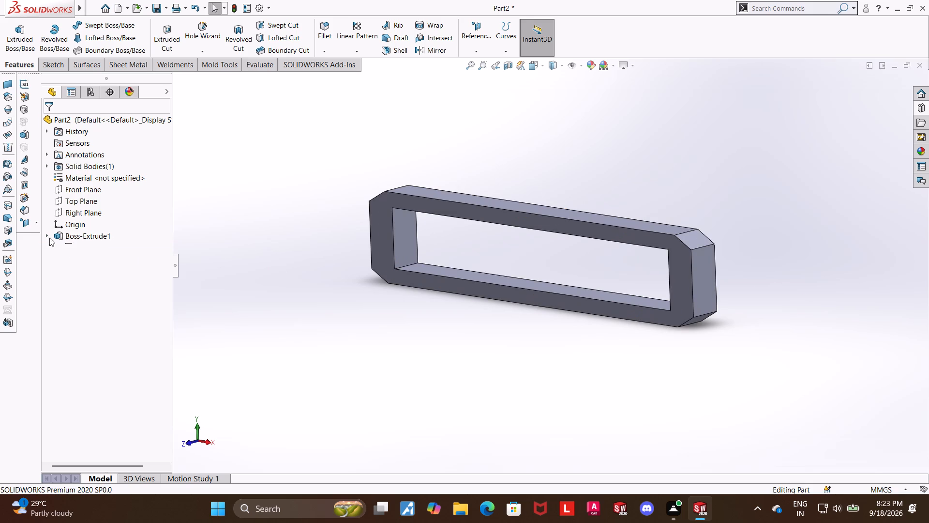
pyautogui.click(74, 250)
pyautogui.click(80, 224)
pyautogui.moveTo(275, 321); pyautogui.dragTo(289, 318, button='middle')
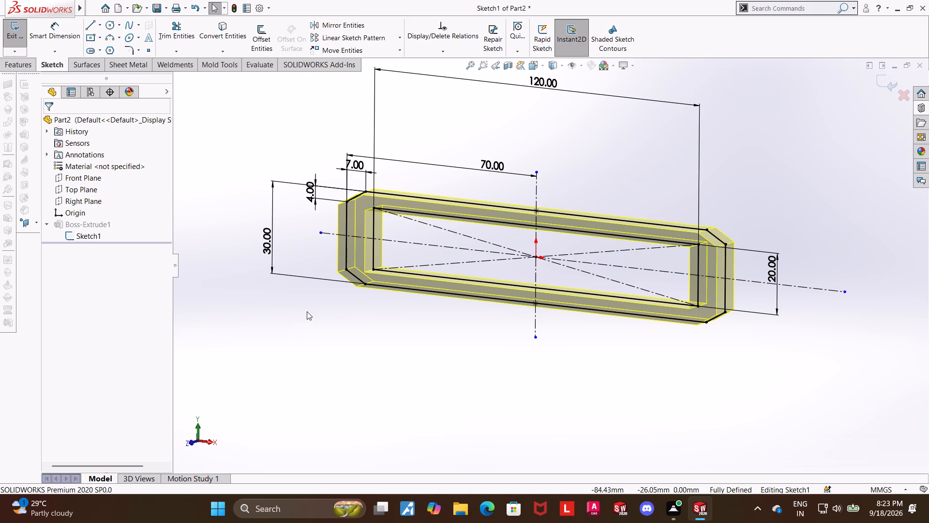
pyautogui.click(888, 80)
# Start a sketch on the flat vertical face at the frame's short end and view it straight on.
pyautogui.scroll(4, 809, 152)
pyautogui.click(773, 206)
pyautogui.moveTo(713, 216); pyautogui.dragTo(812, 224, button='middle')
pyautogui.click(492, 254)
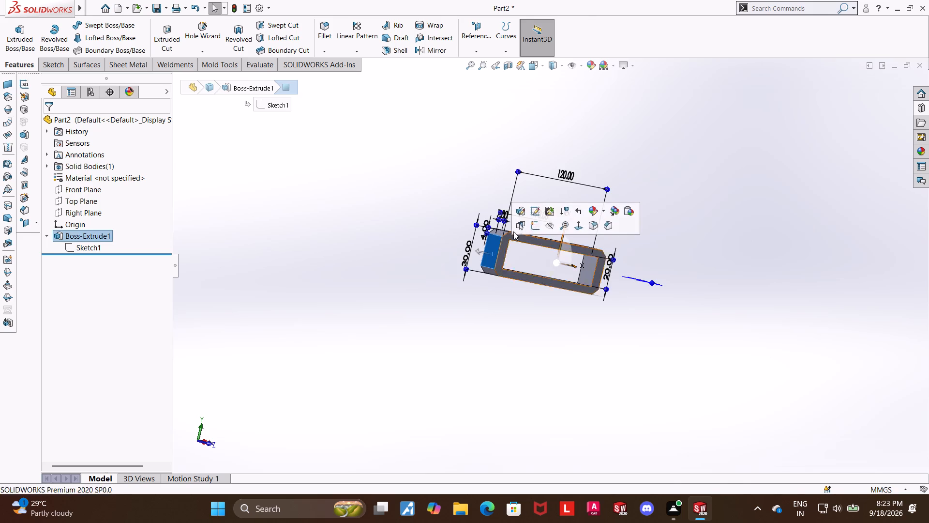
pyautogui.click(534, 228)
pyautogui.click(94, 258)
pyautogui.click(119, 239)
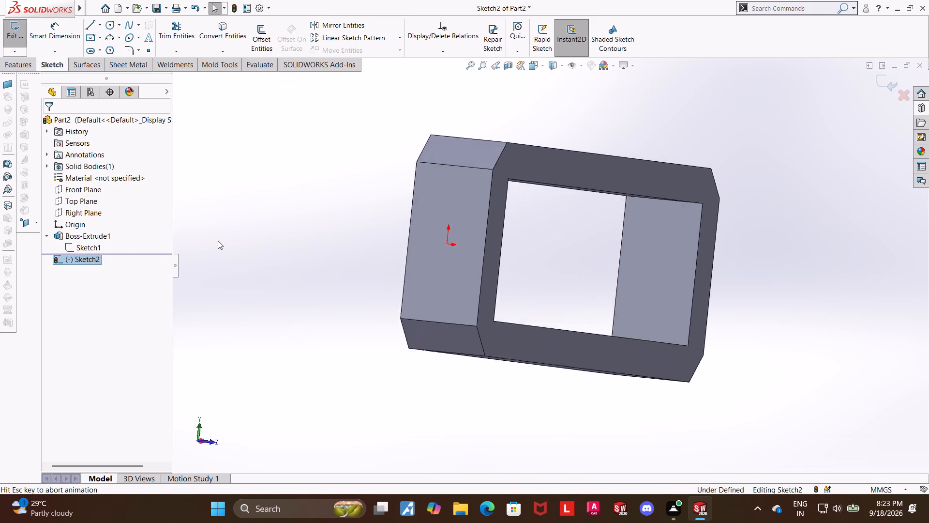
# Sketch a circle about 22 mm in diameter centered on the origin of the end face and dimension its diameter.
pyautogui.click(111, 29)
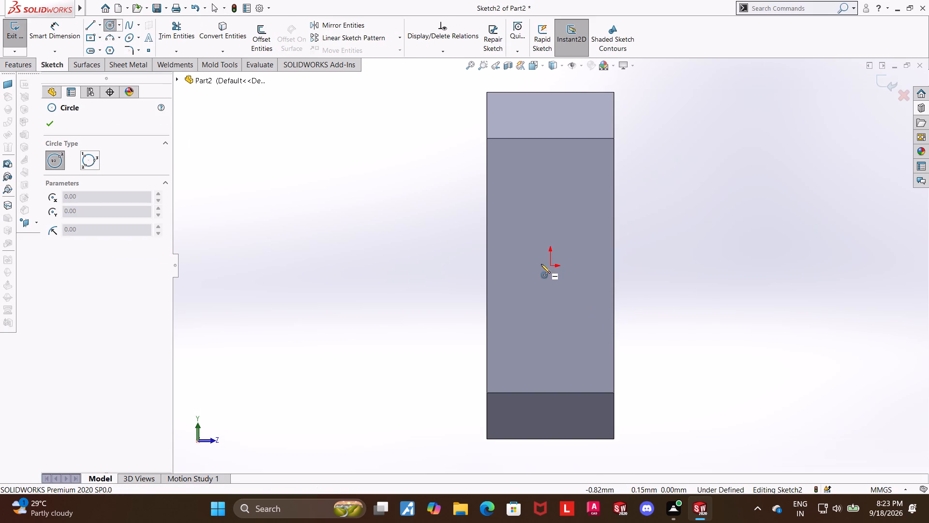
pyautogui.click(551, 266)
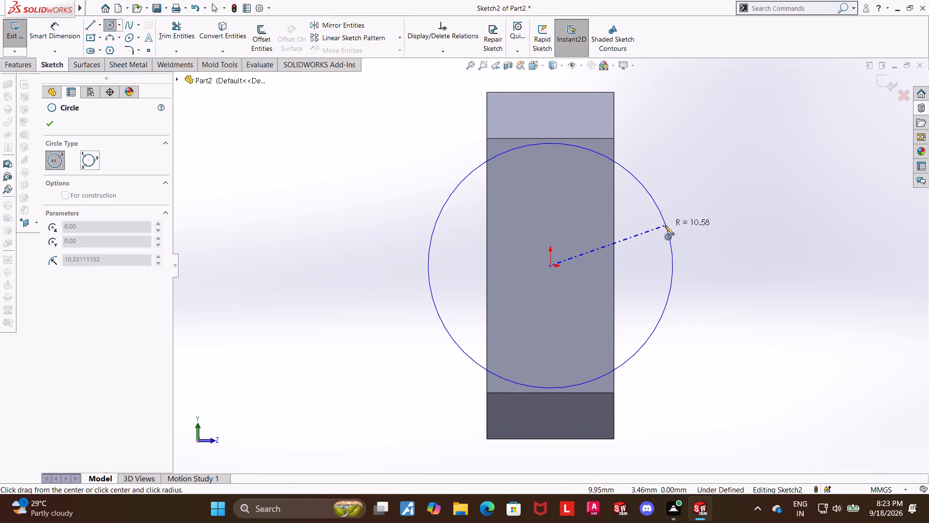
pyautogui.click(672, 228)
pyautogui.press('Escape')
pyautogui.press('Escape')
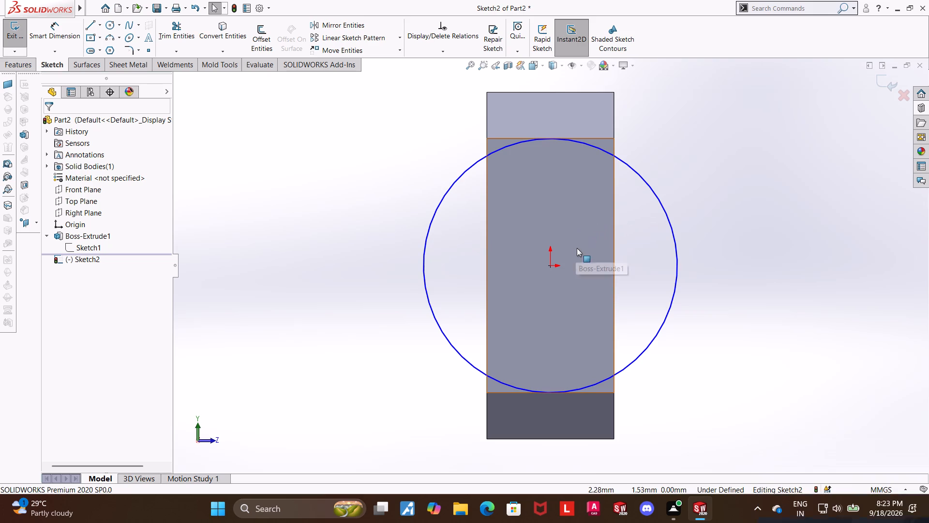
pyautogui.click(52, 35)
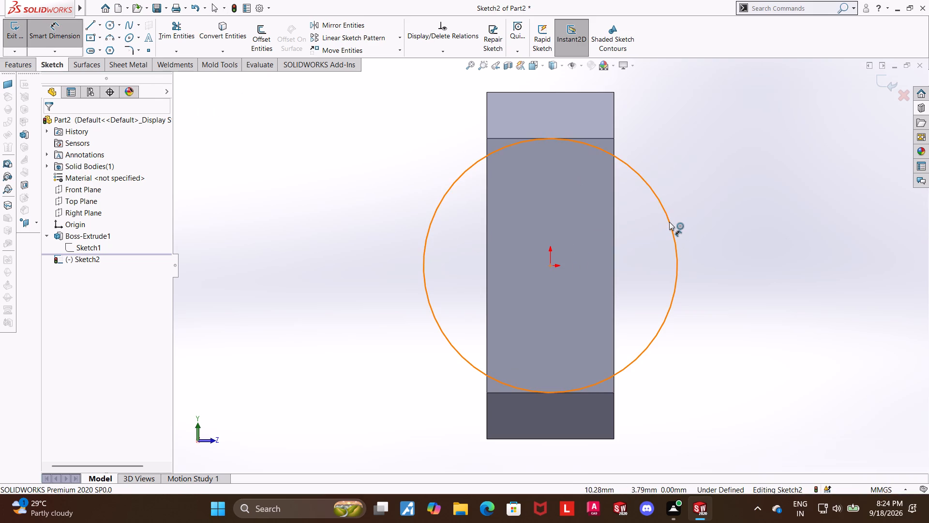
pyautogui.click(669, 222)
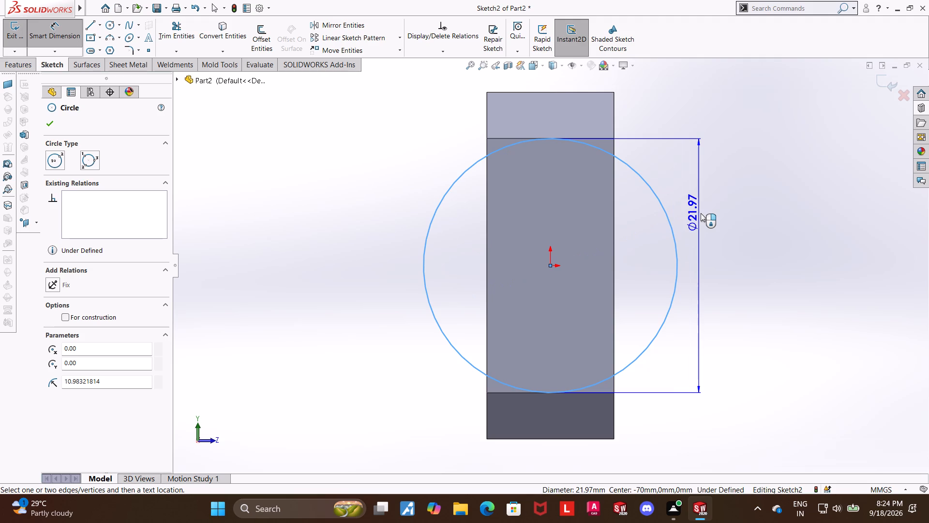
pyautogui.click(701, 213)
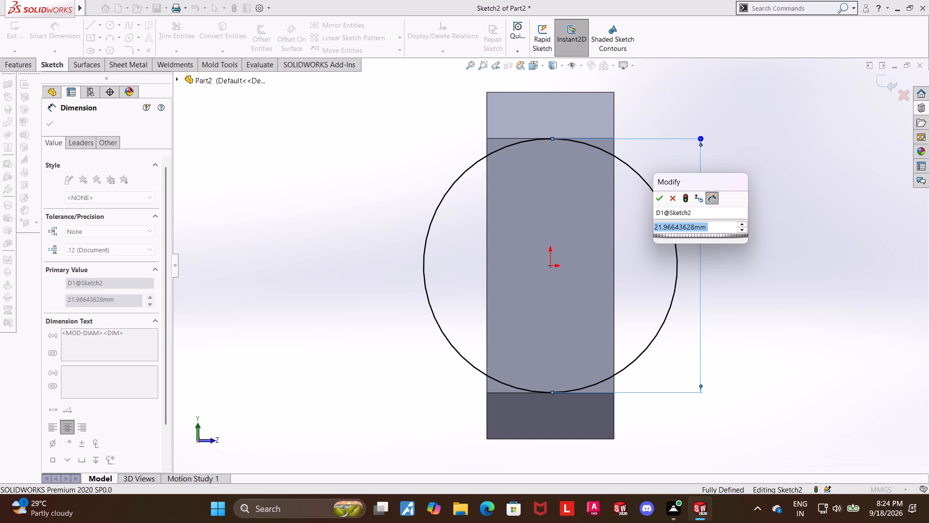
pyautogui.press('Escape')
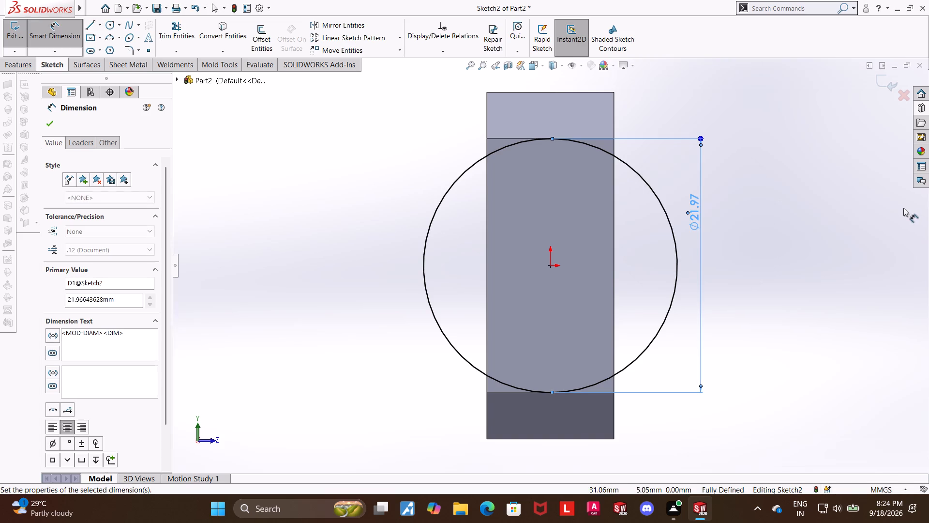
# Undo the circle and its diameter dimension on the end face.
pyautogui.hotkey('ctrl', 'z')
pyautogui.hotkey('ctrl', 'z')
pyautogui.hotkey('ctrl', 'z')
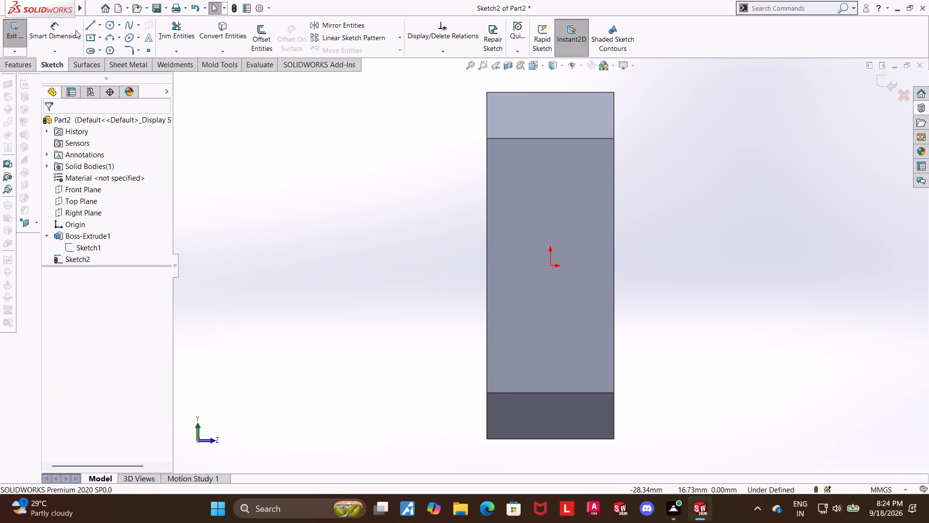
# Sketch a circle about 18 mm in diameter on the end face, centered on the origin.
pyautogui.click(108, 25)
pyautogui.click(550, 268)
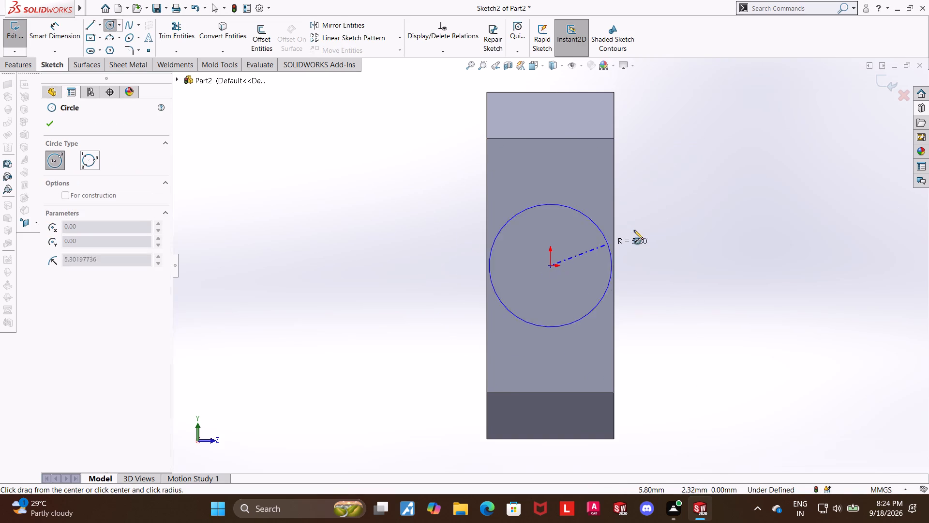
pyautogui.click(644, 225)
pyautogui.press('Escape')
# Dimension the end-face circle's diameter as 20 mm.
pyautogui.click(49, 27)
pyautogui.click(629, 198)
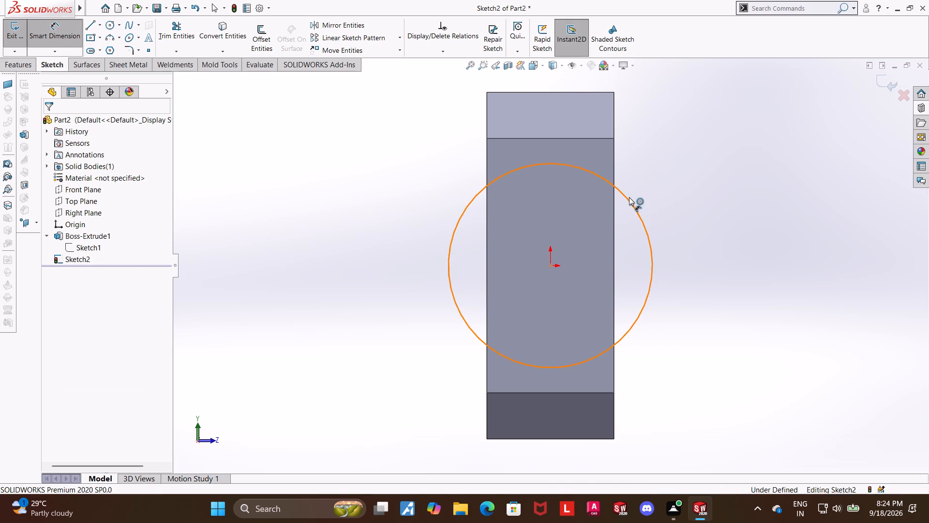
pyautogui.click(656, 192)
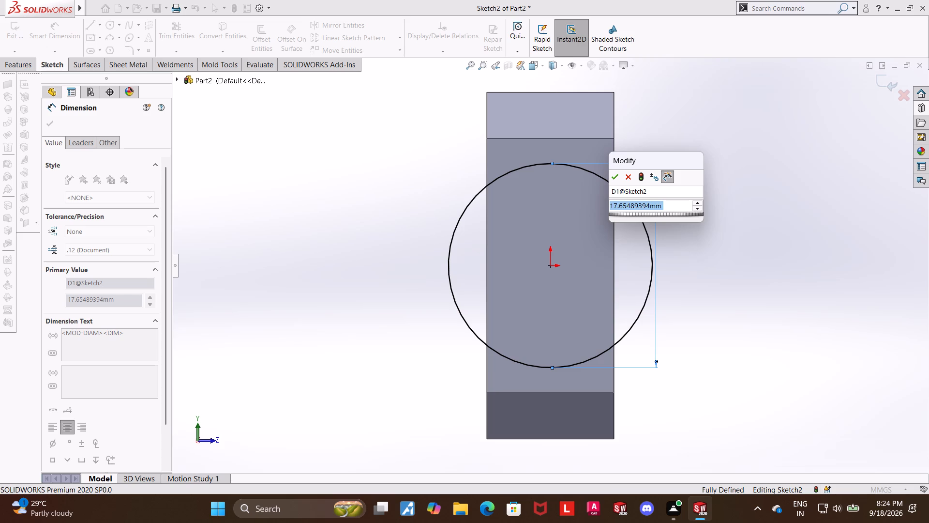
pyautogui.write('20')
pyautogui.press('Return')
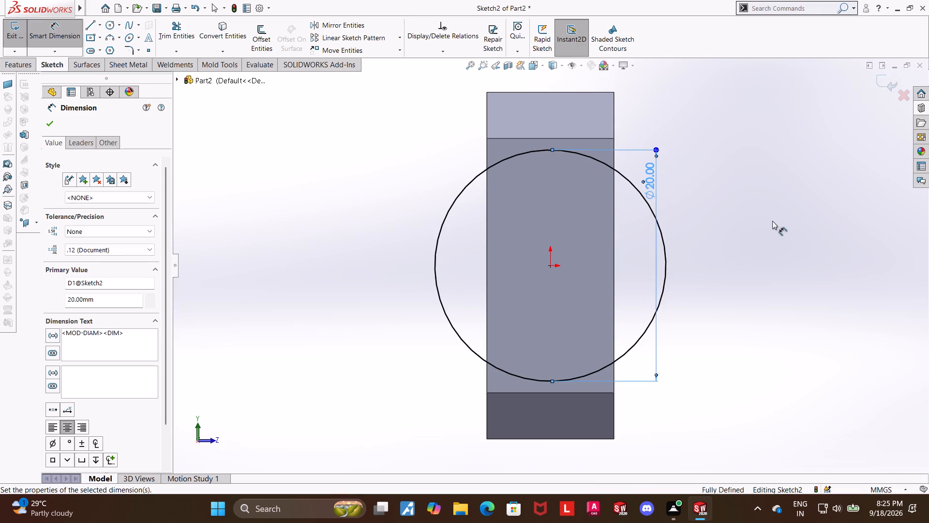
pyautogui.moveTo(769, 222); pyautogui.dragTo(752, 224, button='middle')
pyautogui.scroll(2, 755, 219)
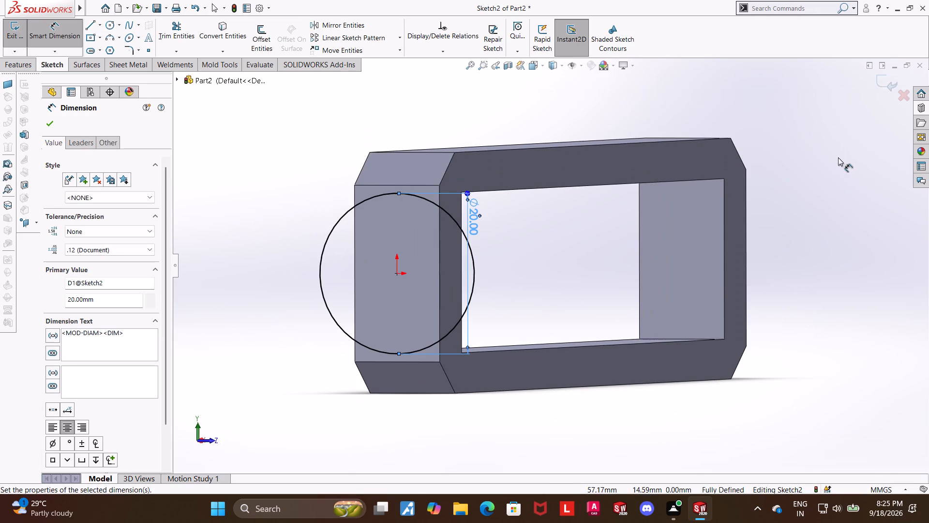
# Exit the sketch and extrude the 20 mm circle as a 10 mm blind boss, reversed inward into the frame.
pyautogui.click(880, 77)
pyautogui.moveTo(834, 143); pyautogui.dragTo(826, 143, button='middle')
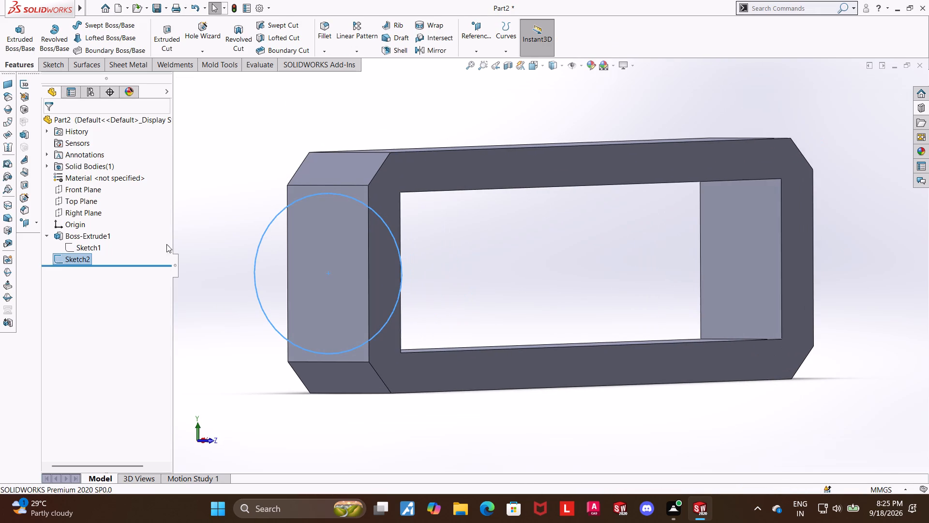
pyautogui.scroll(2, 192, 251)
pyautogui.click(292, 273)
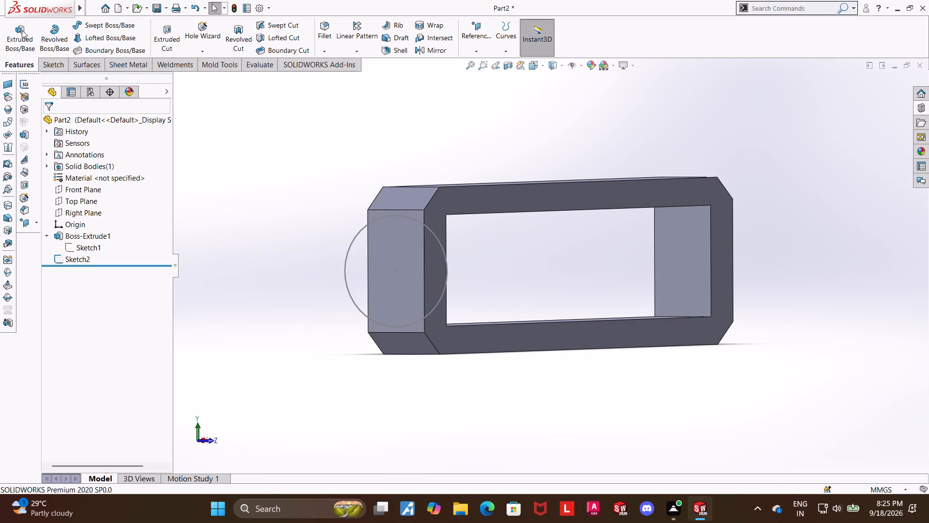
pyautogui.click(22, 30)
pyautogui.moveTo(229, 177); pyautogui.dragTo(212, 178, button='middle')
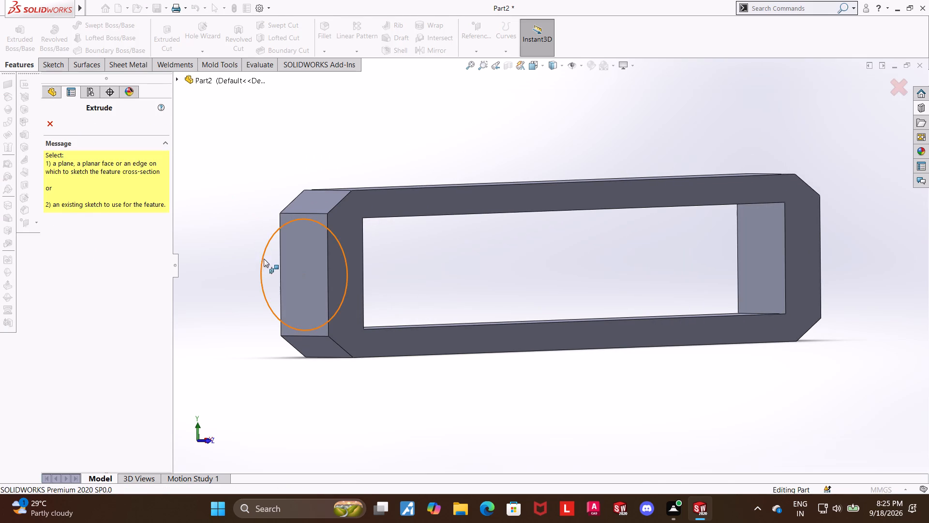
pyautogui.click(264, 259)
pyautogui.moveTo(260, 152); pyautogui.dragTo(246, 152, button='middle')
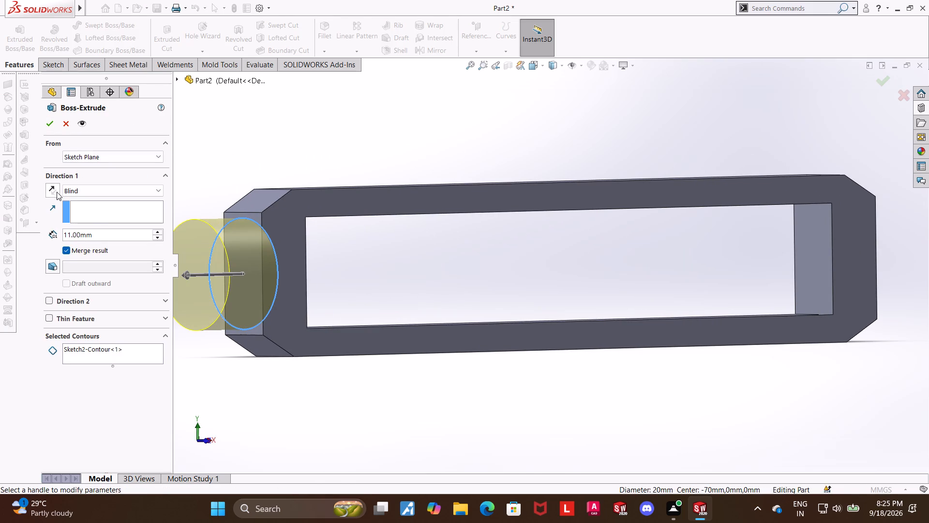
pyautogui.click(57, 191)
pyautogui.moveTo(111, 236); pyautogui.dragTo(39, 231)
pyautogui.write('10')
pyautogui.press('Return')
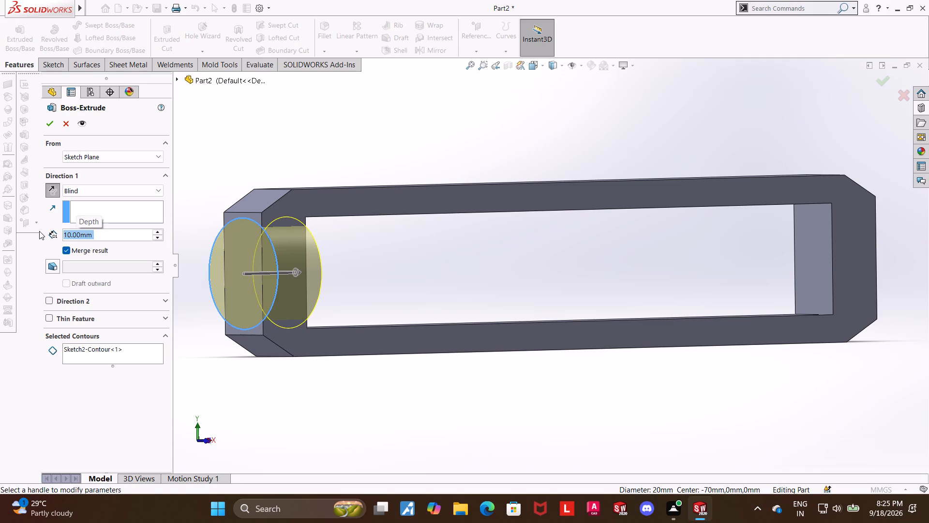
pyautogui.click(51, 125)
pyautogui.click(271, 392)
pyautogui.moveTo(284, 385); pyautogui.dragTo(314, 386, button='middle')
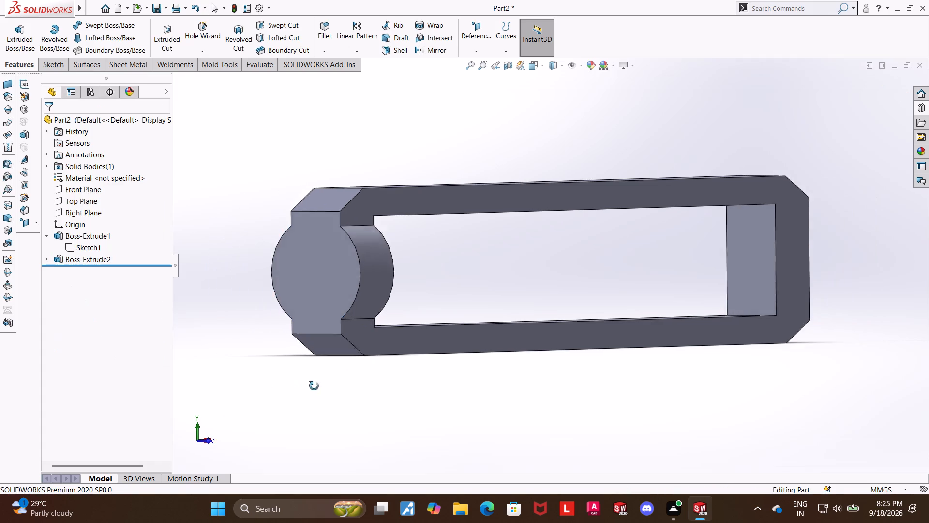
pyautogui.moveTo(314, 386); pyautogui.dragTo(324, 387, button='middle')
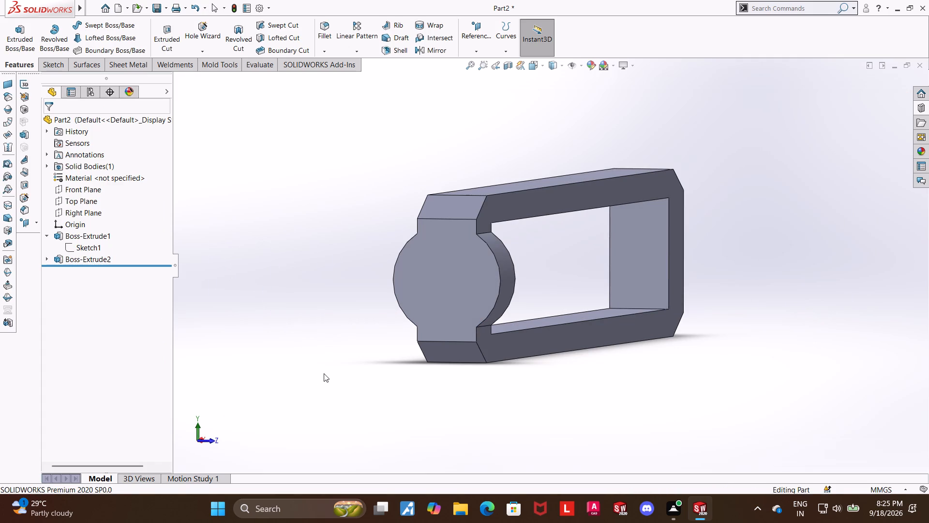
# Mirror the circular boss about the Right Plane onto the frame's opposite end.
pyautogui.click(798, 308)
pyautogui.moveTo(779, 308); pyautogui.dragTo(770, 308, button='middle')
pyautogui.scroll(1, 769, 308)
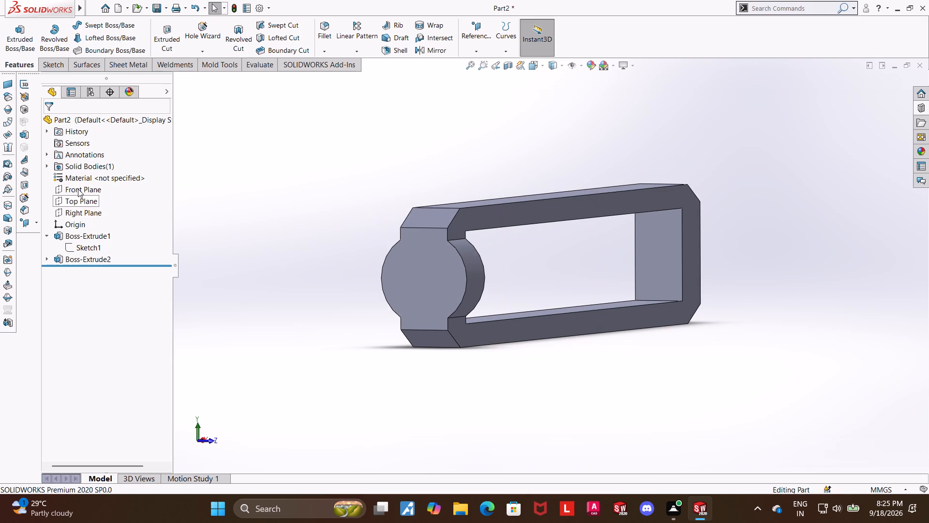
pyautogui.click(78, 210)
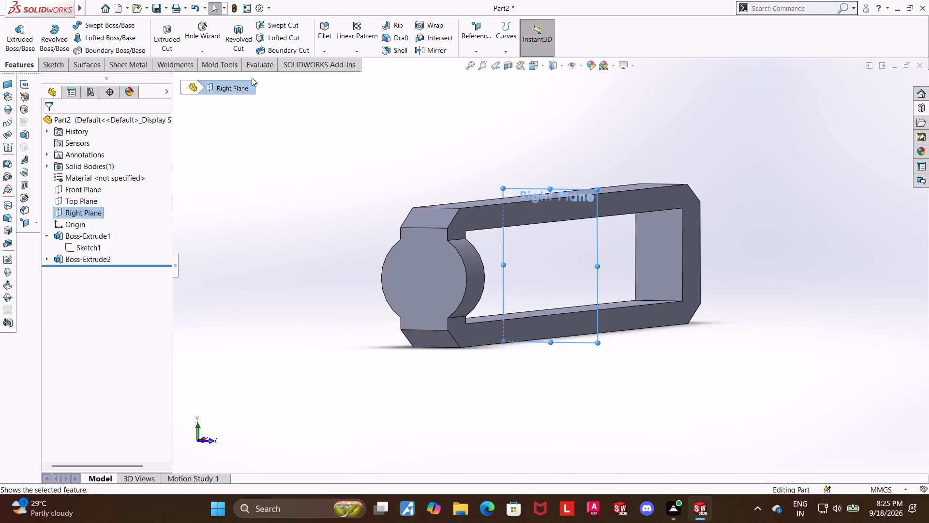
pyautogui.click(420, 54)
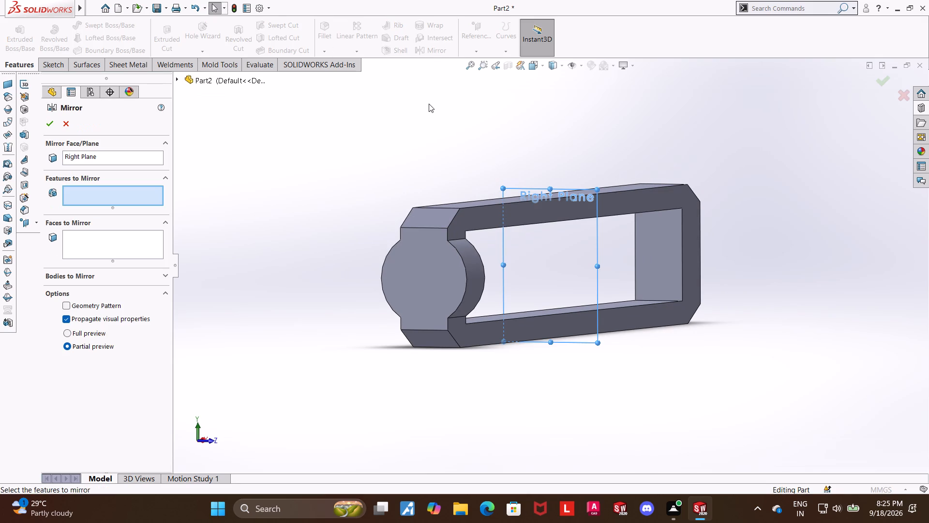
pyautogui.click(179, 78)
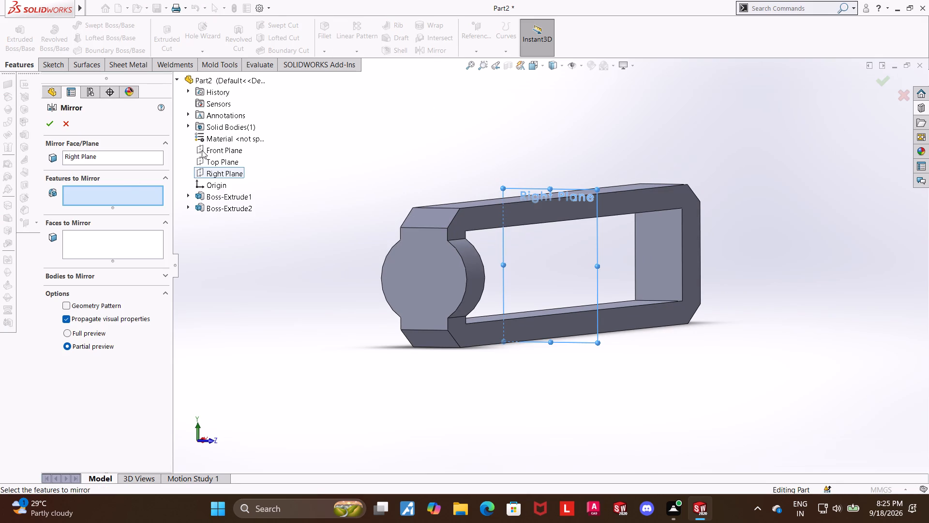
pyautogui.click(222, 206)
pyautogui.click(49, 124)
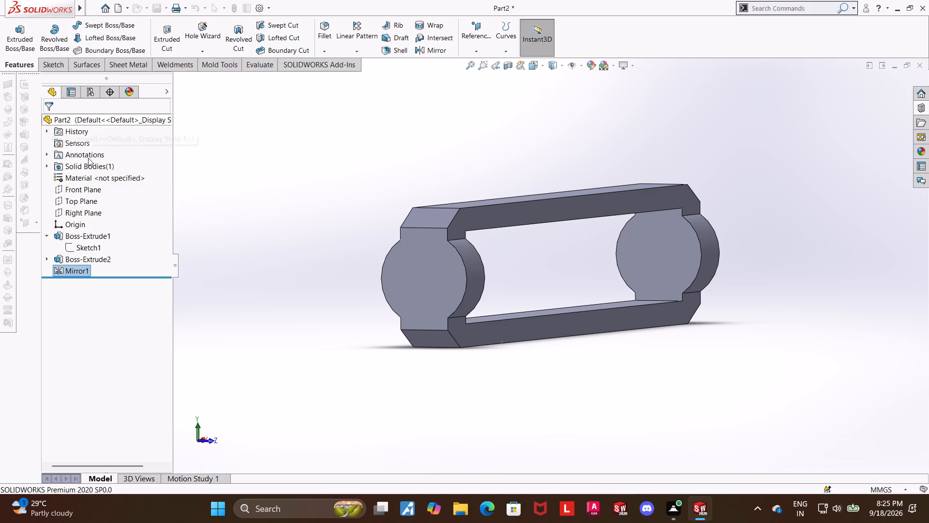
pyautogui.press('Escape')
pyautogui.press('Escape')
pyautogui.press('Escape')
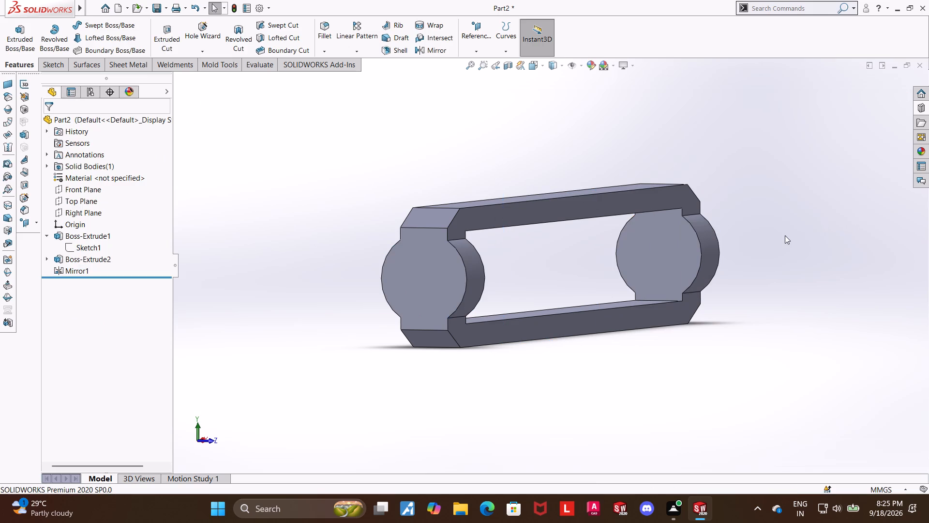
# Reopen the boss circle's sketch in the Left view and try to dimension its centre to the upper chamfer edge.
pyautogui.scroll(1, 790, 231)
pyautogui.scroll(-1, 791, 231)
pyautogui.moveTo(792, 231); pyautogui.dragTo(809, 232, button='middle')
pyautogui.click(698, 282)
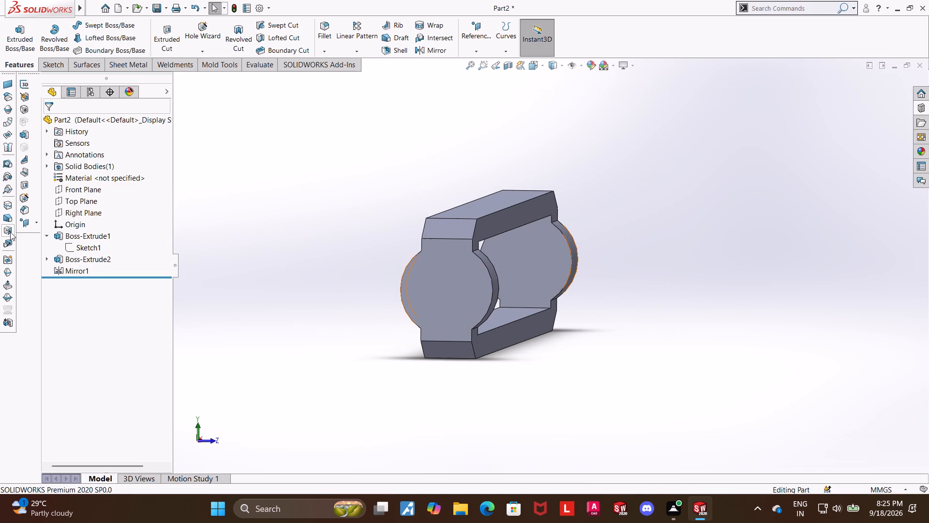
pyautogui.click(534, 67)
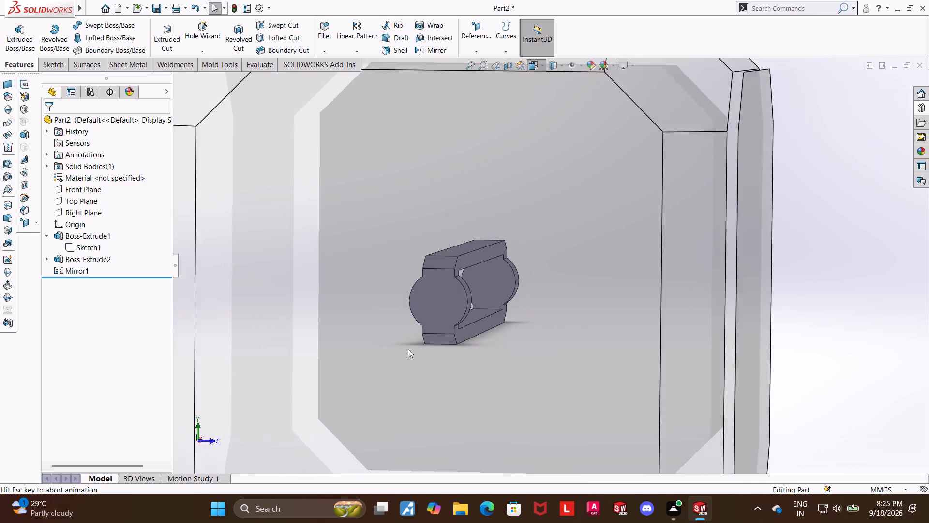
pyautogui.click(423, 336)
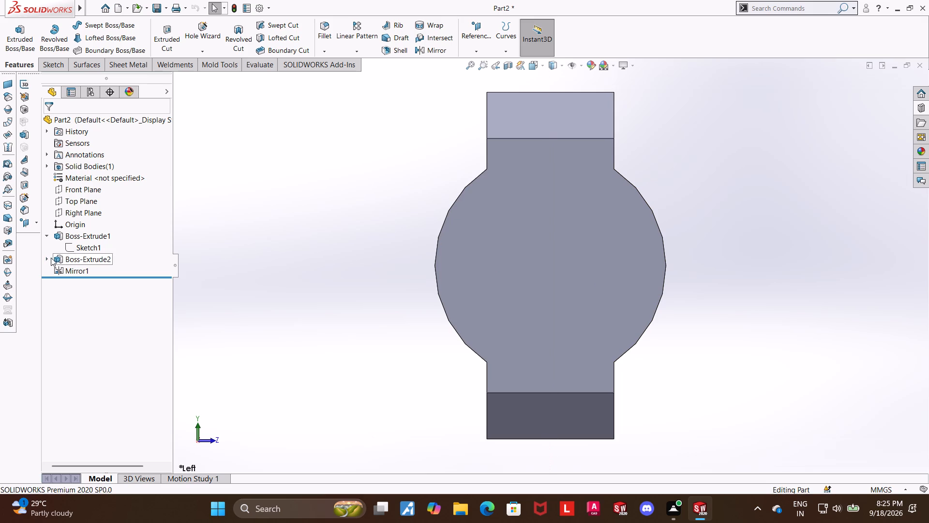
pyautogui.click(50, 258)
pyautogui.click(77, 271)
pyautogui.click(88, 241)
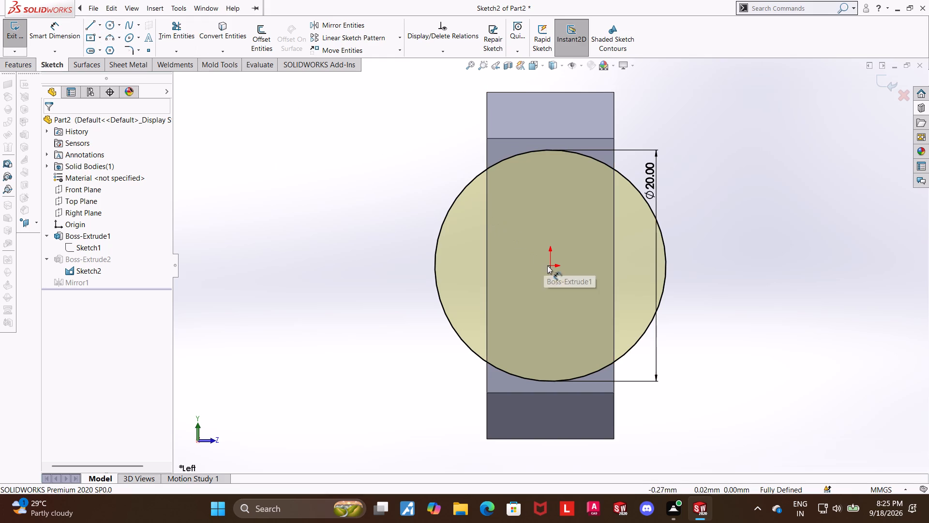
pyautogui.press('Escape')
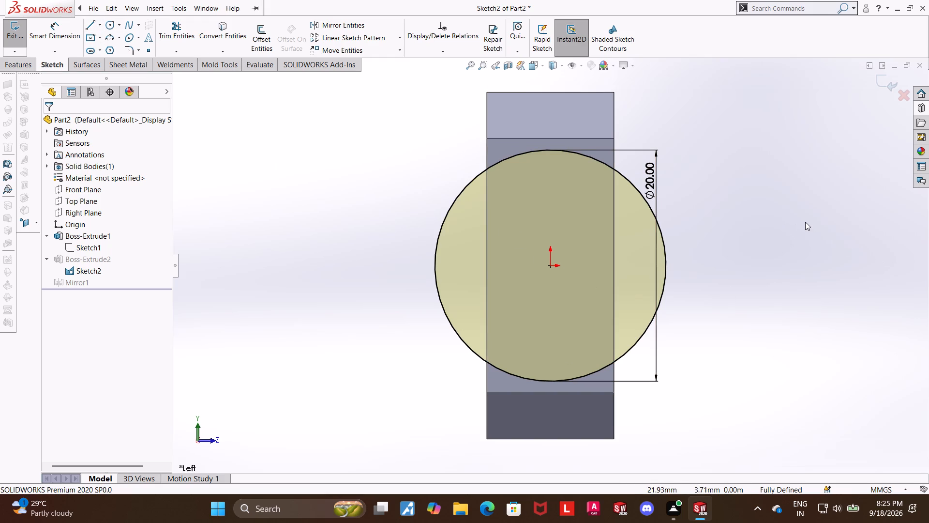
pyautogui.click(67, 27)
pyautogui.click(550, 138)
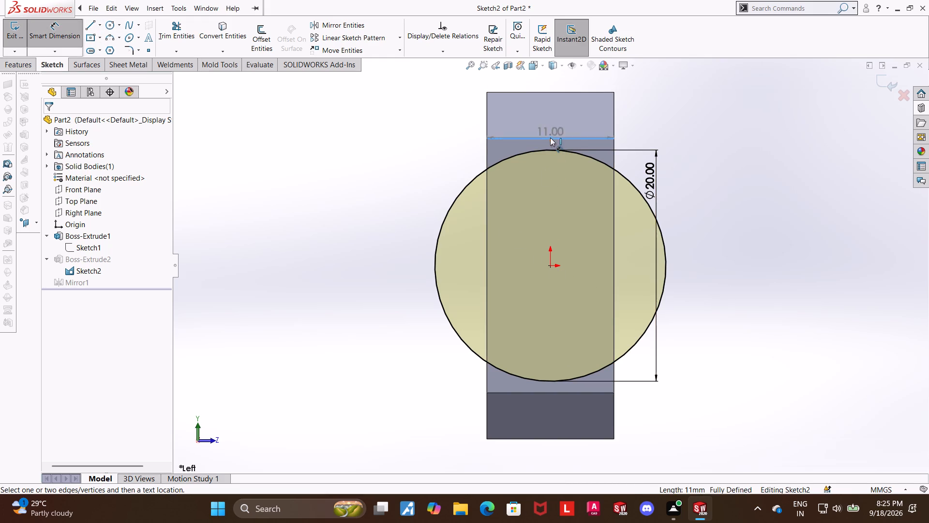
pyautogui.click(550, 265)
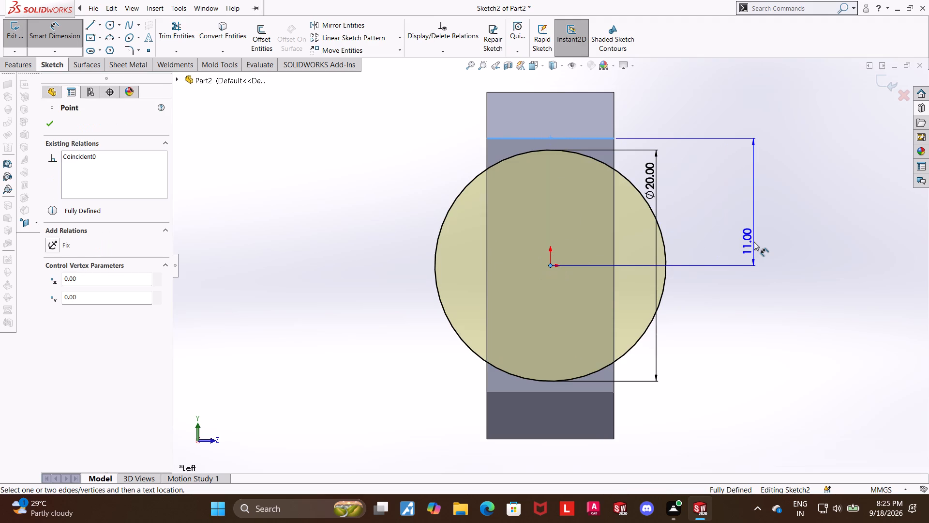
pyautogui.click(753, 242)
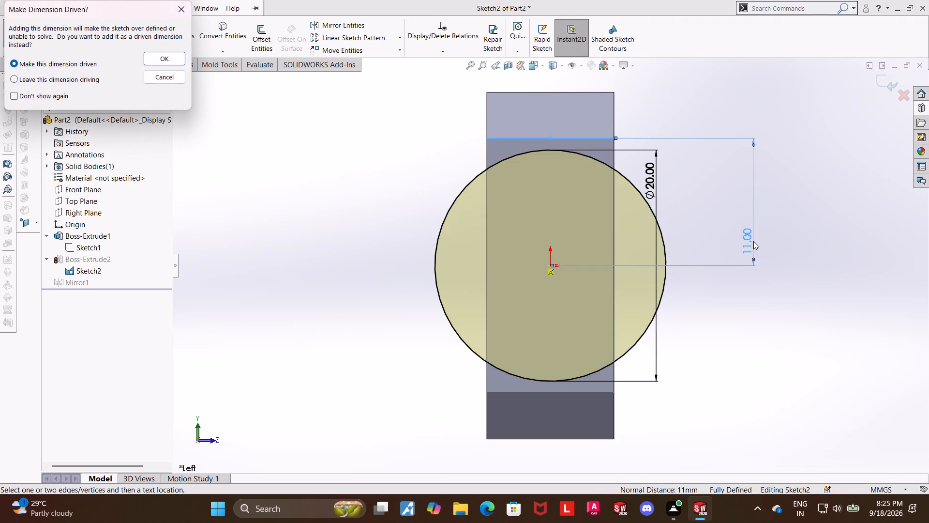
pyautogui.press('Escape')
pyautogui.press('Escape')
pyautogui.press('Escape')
# Check the distance from the circle's centre to the lower chamfer edge without placing a dimension, and exit the sketch.
pyautogui.click(61, 36)
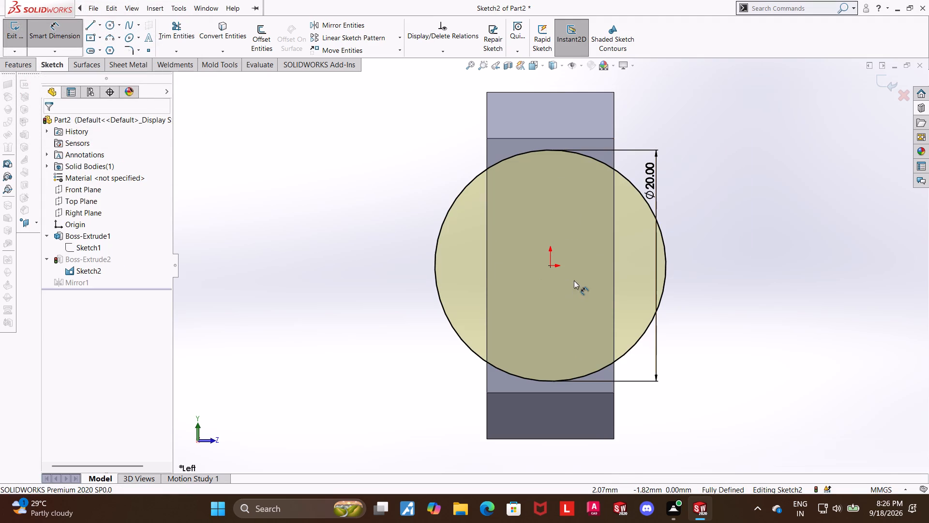
pyautogui.click(550, 267)
pyautogui.click(552, 392)
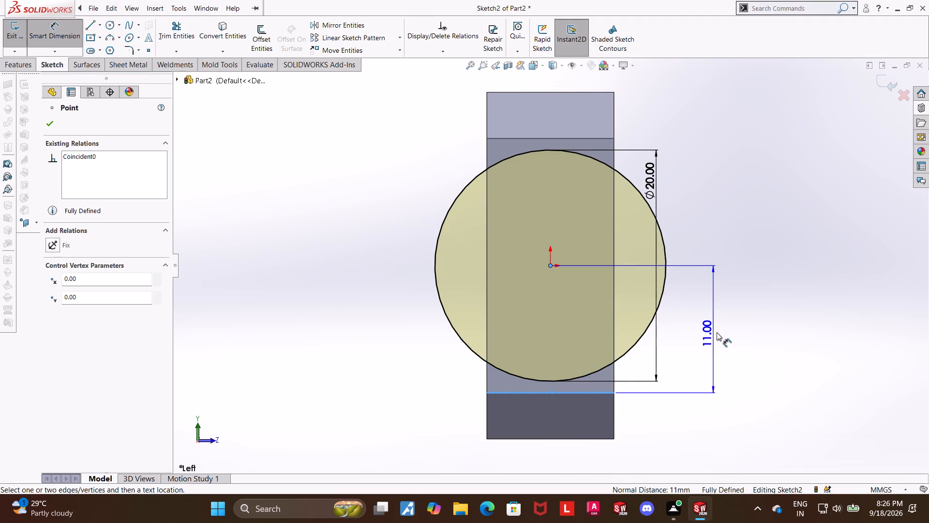
pyautogui.press('Escape')
pyautogui.press('Escape')
pyautogui.moveTo(784, 330); pyautogui.dragTo(756, 334, button='middle')
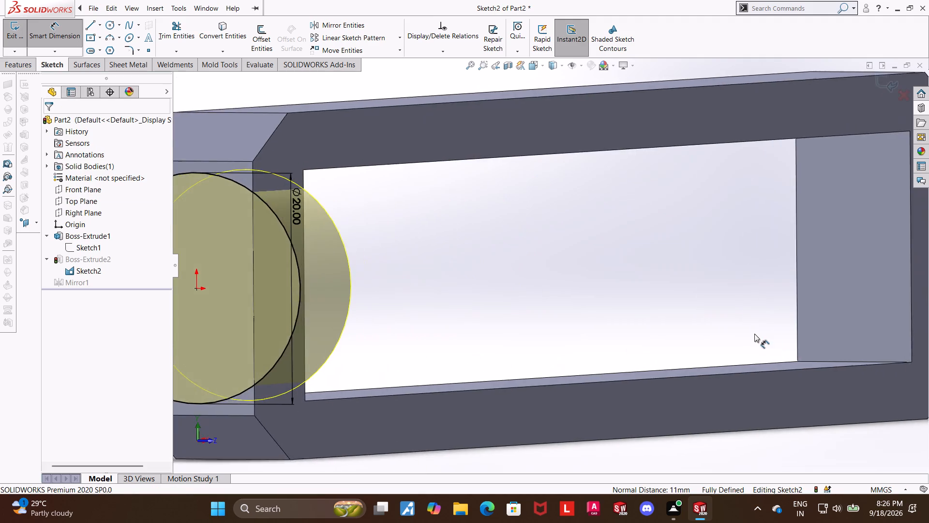
pyautogui.scroll(3, 754, 333)
pyautogui.click(886, 355)
pyautogui.click(877, 78)
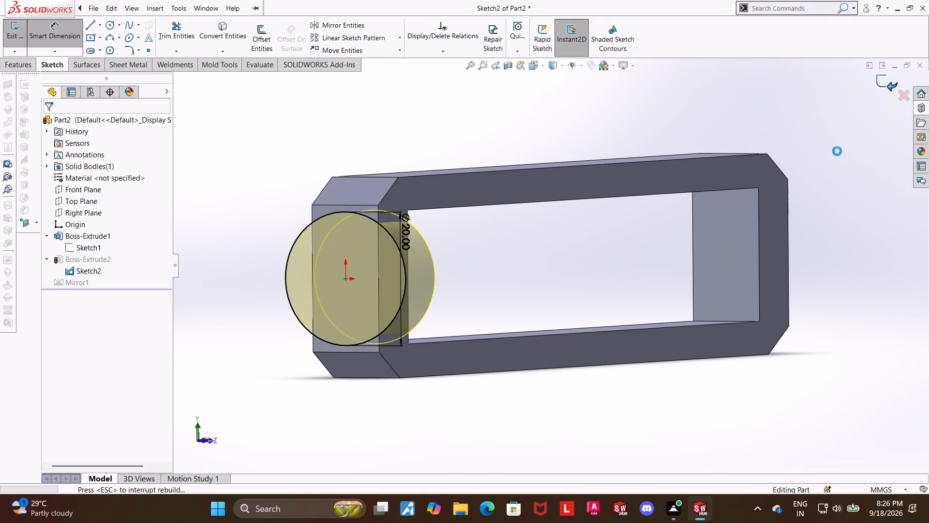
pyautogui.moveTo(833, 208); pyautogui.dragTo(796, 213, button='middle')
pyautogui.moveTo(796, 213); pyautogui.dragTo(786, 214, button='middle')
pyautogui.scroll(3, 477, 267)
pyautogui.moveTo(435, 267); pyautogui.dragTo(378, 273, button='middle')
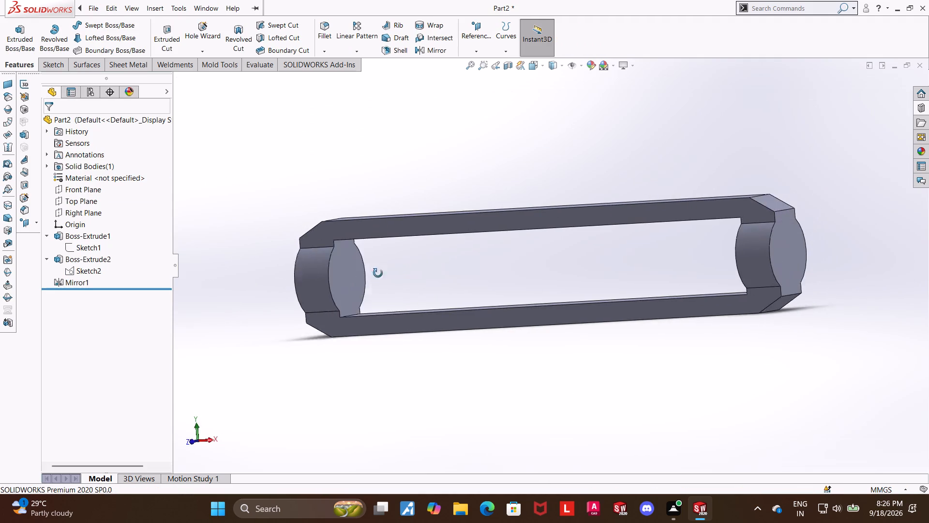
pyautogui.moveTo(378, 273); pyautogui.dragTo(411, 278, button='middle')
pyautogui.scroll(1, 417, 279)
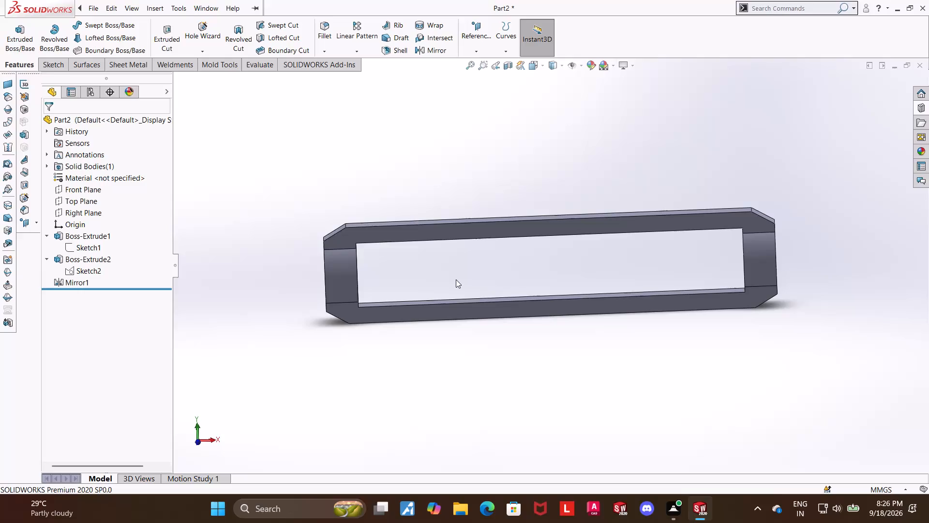
# Set up a 5 mm radius fillet on the two edges where the first end face meets its upper and lower chamfers.
pyautogui.scroll(-3, 350, 328)
pyautogui.moveTo(357, 330); pyautogui.dragTo(375, 298, button='middle')
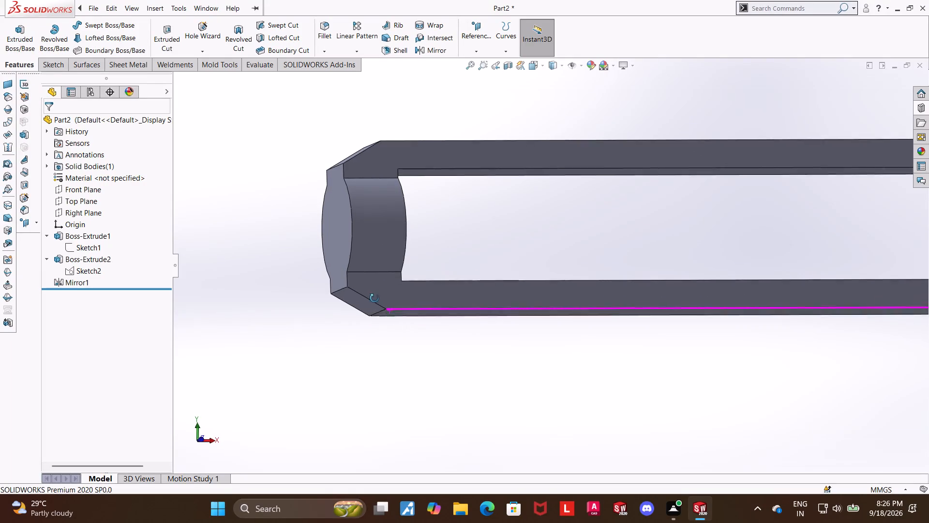
pyautogui.moveTo(375, 298); pyautogui.dragTo(375, 297, button='middle')
pyautogui.scroll(-2, 405, 298)
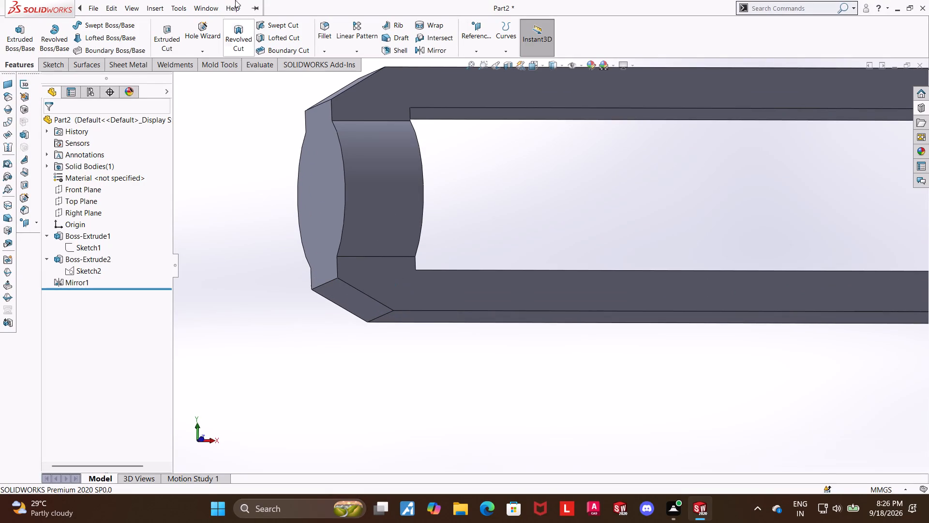
pyautogui.click(259, 308)
pyautogui.click(323, 26)
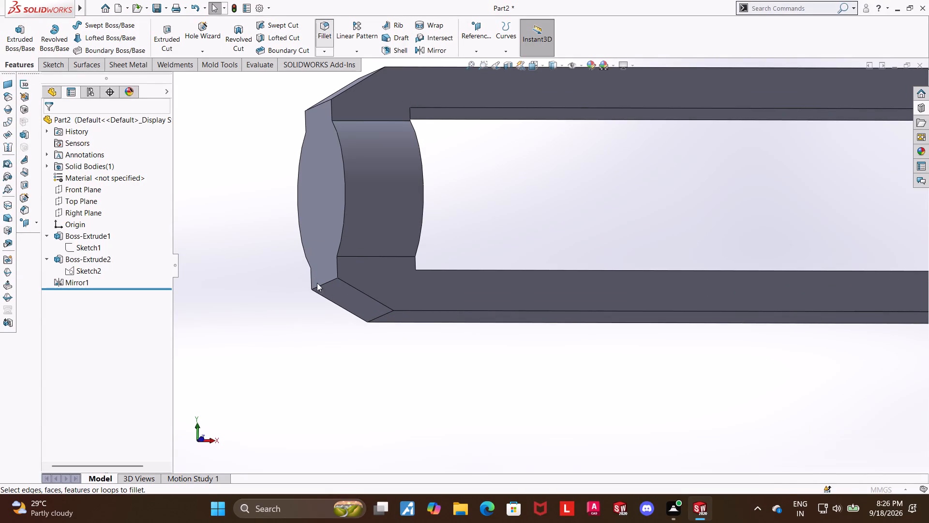
pyautogui.click(329, 281)
pyautogui.moveTo(253, 290); pyautogui.dragTo(271, 324, button='middle')
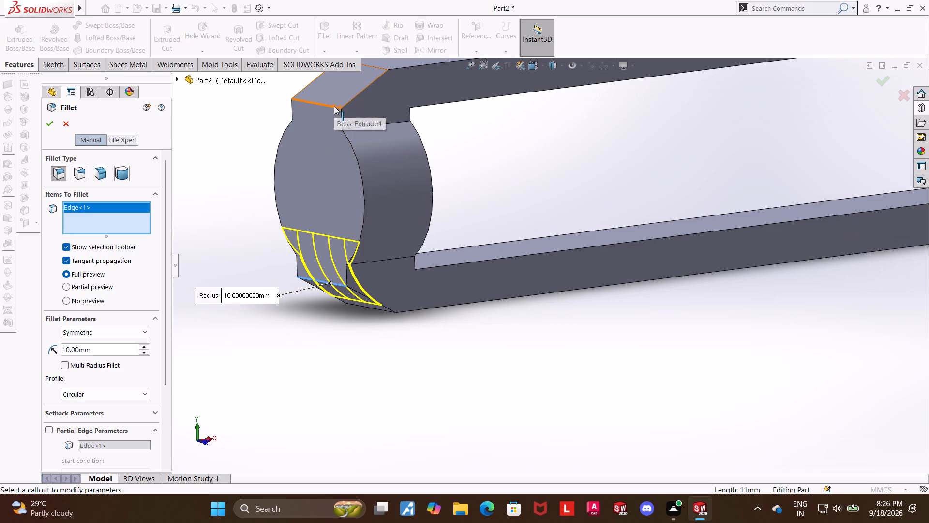
pyautogui.click(334, 106)
pyautogui.press('5')
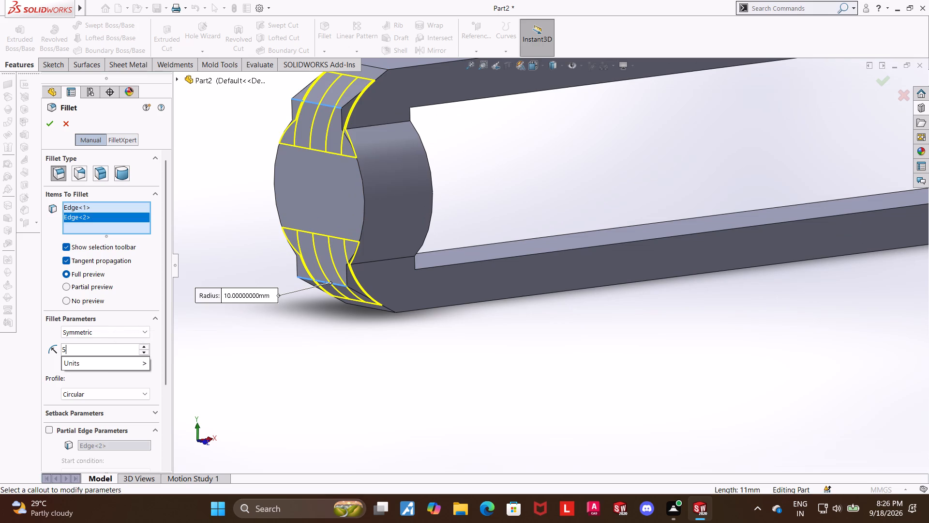
pyautogui.press('Return')
# Add the two matching end-face edges at the frame's opposite end to the 5 mm fillet and apply it.
pyautogui.scroll(7, 665, 350)
pyautogui.moveTo(779, 163); pyautogui.dragTo(779, 160, button='middle')
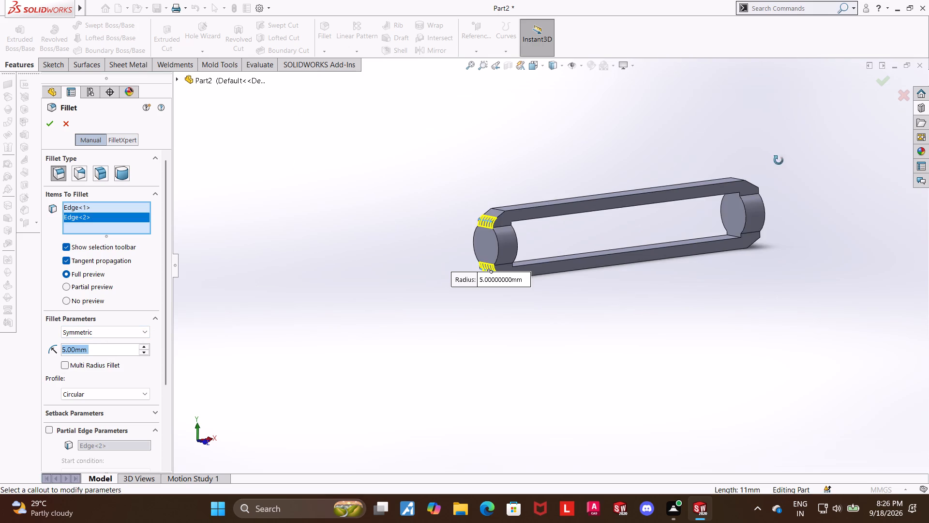
pyautogui.moveTo(779, 160); pyautogui.dragTo(730, 216, button='middle')
pyautogui.scroll(-7, 776, 175)
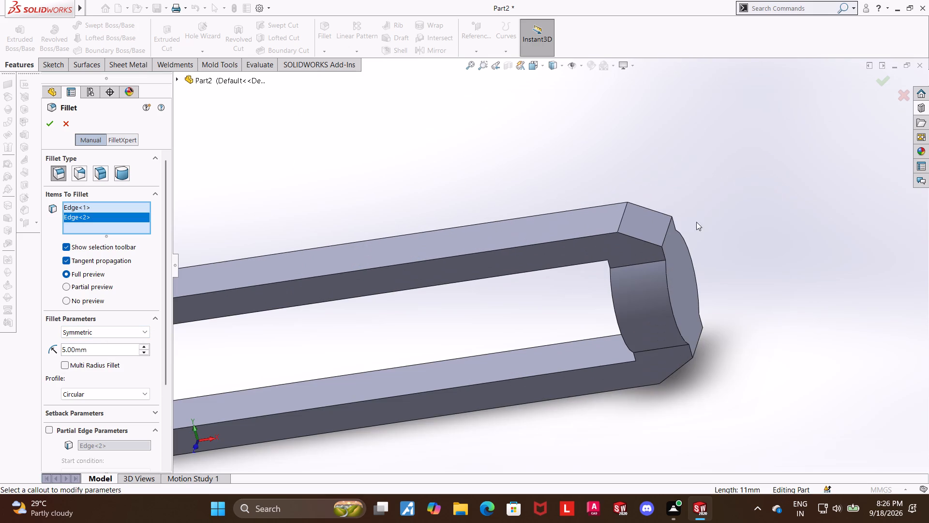
pyautogui.click(593, 266)
pyautogui.moveTo(702, 372); pyautogui.dragTo(723, 209, button='middle')
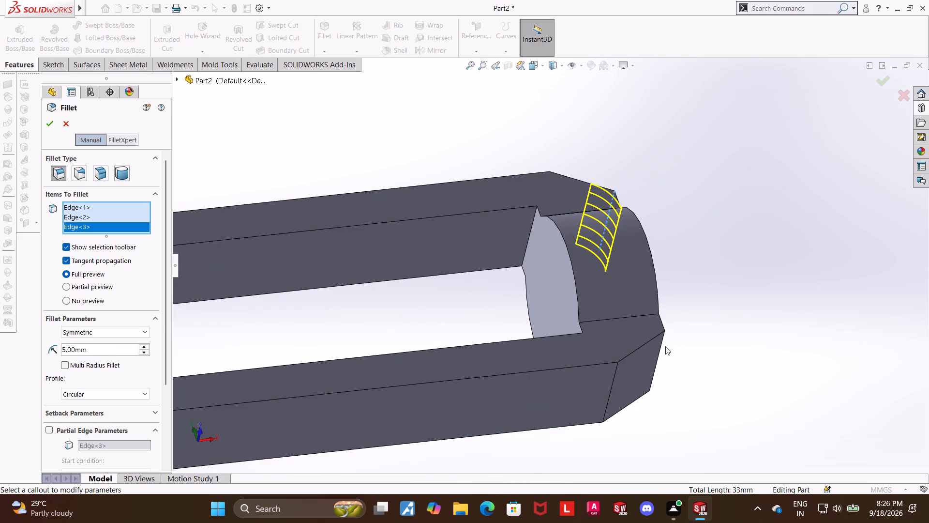
pyautogui.click(662, 338)
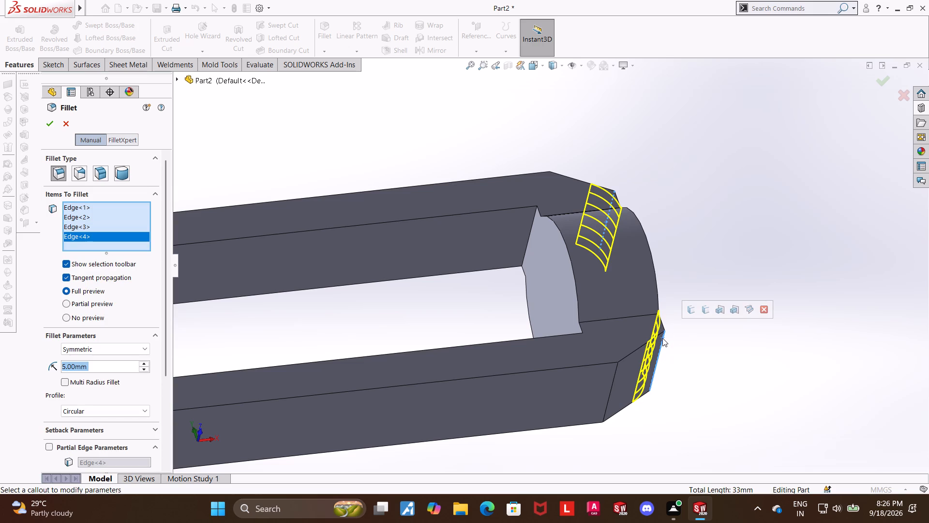
pyautogui.click(45, 129)
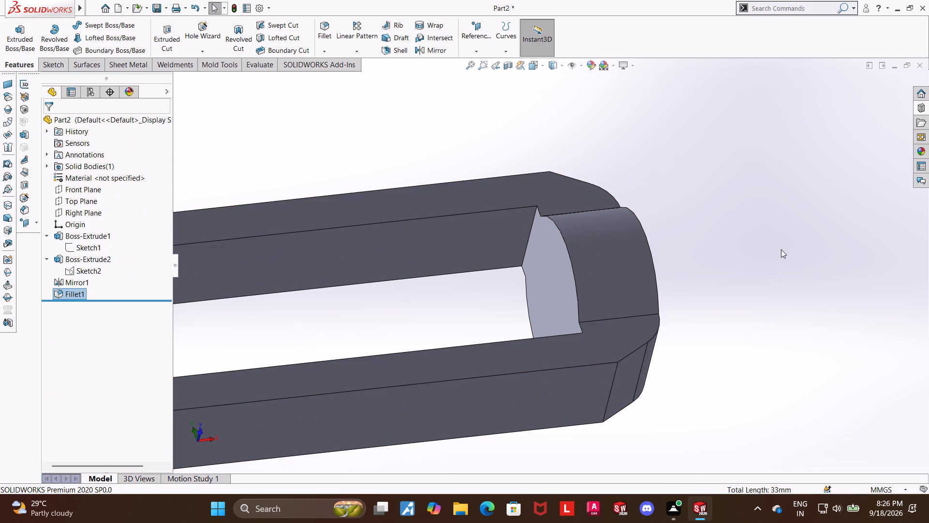
pyautogui.click(781, 249)
# Start a 5 mm fillet on the two edges where one end's chamfers meet the long outer faces of the bars.
pyautogui.moveTo(778, 251); pyautogui.dragTo(725, 323, button='middle')
pyautogui.scroll(4, 725, 323)
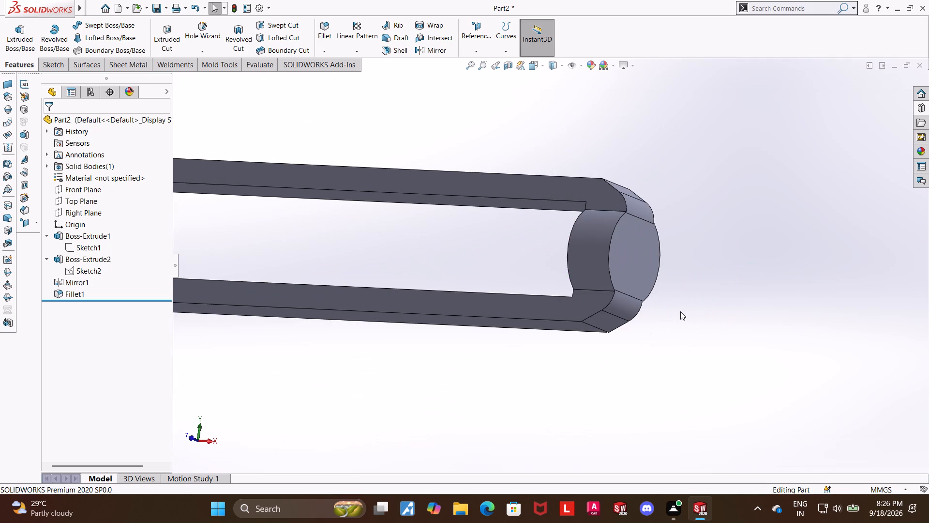
pyautogui.moveTo(513, 352); pyautogui.dragTo(600, 364, button='middle')
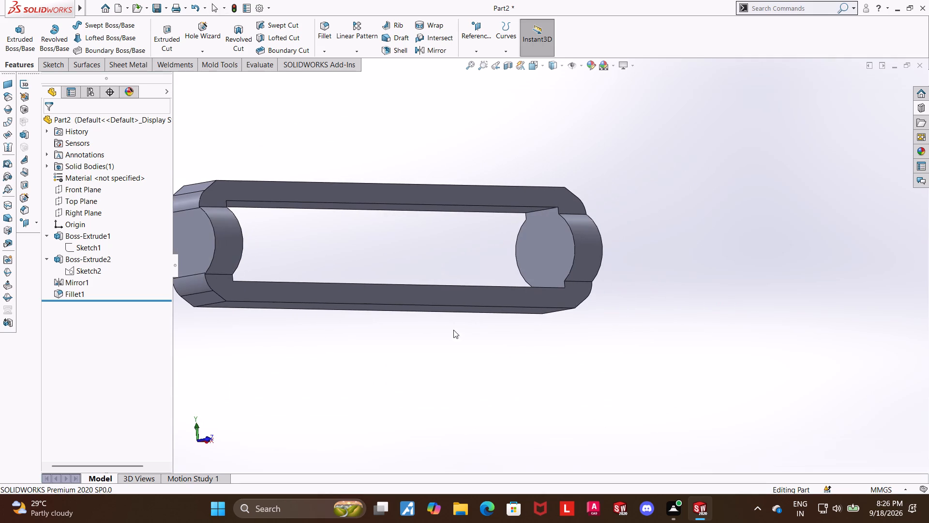
pyautogui.scroll(-1, 221, 313)
pyautogui.moveTo(218, 310); pyautogui.dragTo(239, 261, button='middle')
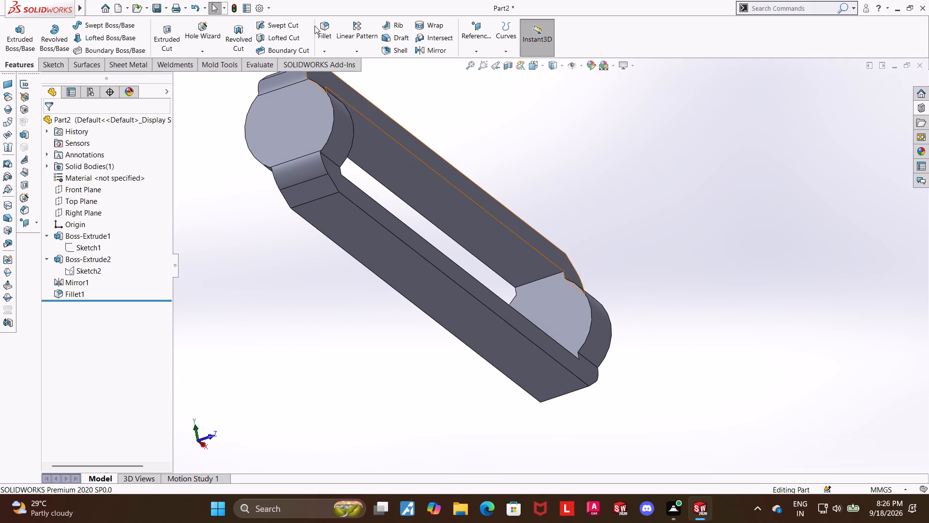
pyautogui.click(321, 27)
pyautogui.click(320, 197)
pyautogui.moveTo(287, 259); pyautogui.dragTo(280, 392, button='middle')
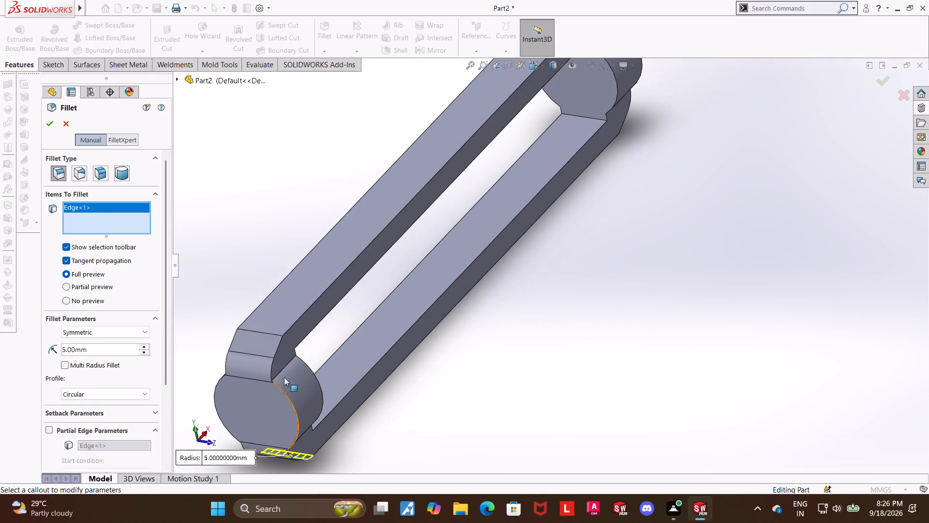
pyautogui.click(265, 334)
# Add the two matching chamfer-to-bar edges at the opposite end to the fillet selection.
pyautogui.scroll(5, 614, 268)
pyautogui.moveTo(604, 152); pyautogui.dragTo(592, 188, button='middle')
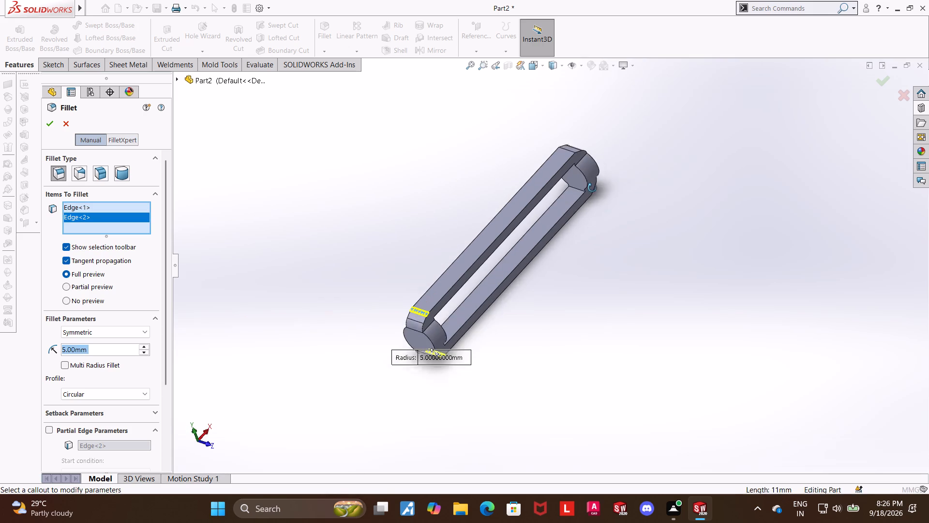
pyautogui.moveTo(592, 188); pyautogui.dragTo(583, 238, button='middle')
pyautogui.scroll(-1, 583, 237)
pyautogui.scroll(-5, 588, 99)
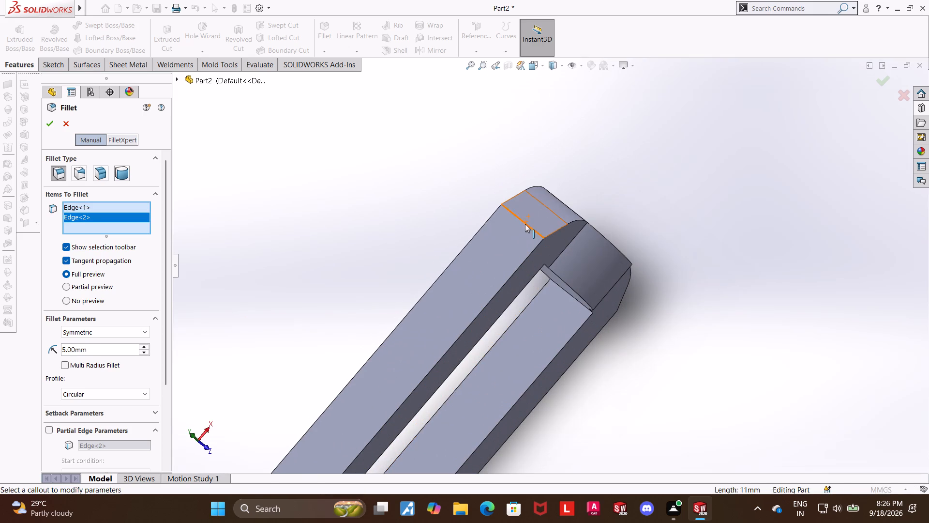
pyautogui.click(525, 224)
pyautogui.moveTo(683, 283); pyautogui.dragTo(621, 92, button='middle')
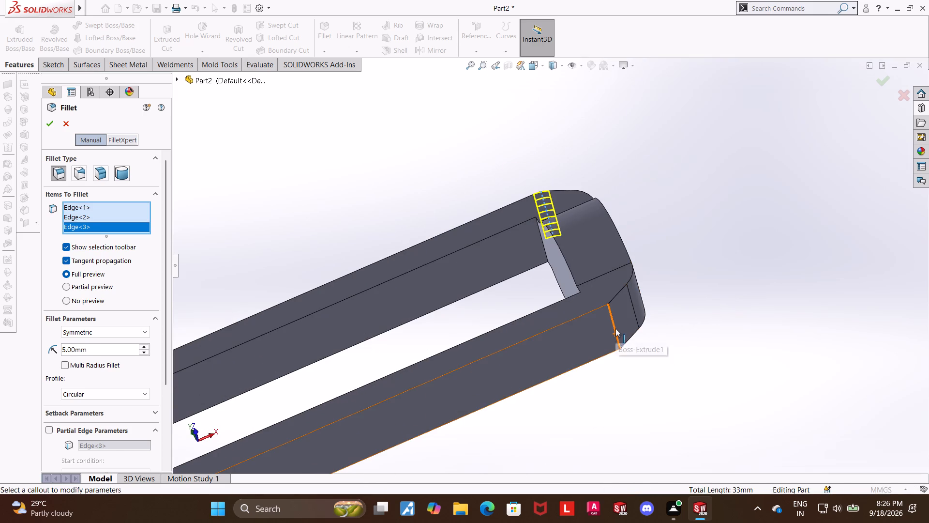
pyautogui.click(615, 328)
pyautogui.scroll(1, 734, 324)
pyautogui.moveTo(730, 329); pyautogui.dragTo(728, 367, button='middle')
pyautogui.scroll(3, 660, 355)
pyautogui.moveTo(493, 377); pyautogui.dragTo(501, 457, button='middle')
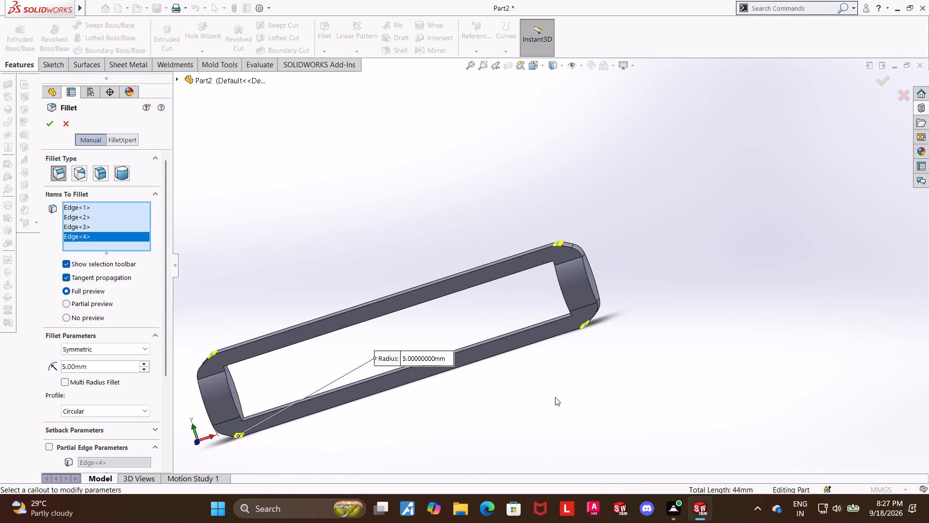
pyautogui.moveTo(537, 405); pyautogui.dragTo(565, 423, button='middle')
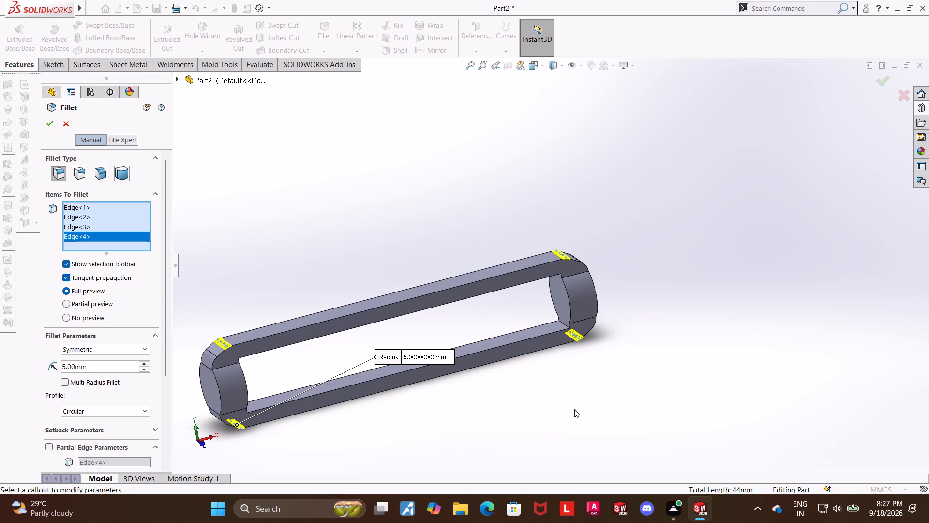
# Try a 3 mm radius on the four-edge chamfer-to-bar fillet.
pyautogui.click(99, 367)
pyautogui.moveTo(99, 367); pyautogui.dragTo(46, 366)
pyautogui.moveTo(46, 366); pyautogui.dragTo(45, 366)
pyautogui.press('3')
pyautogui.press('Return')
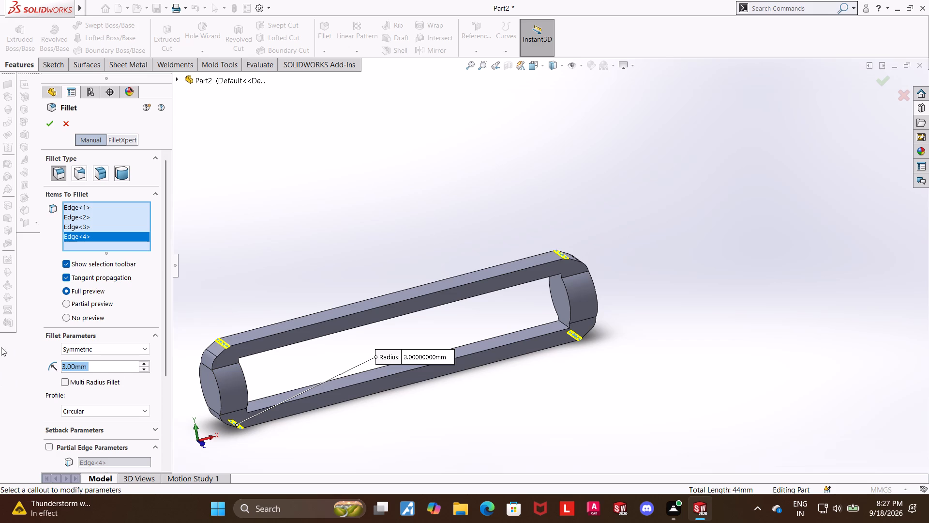
# Set the chamfer-to-bar fillet's radius to 5 mm and apply it to the four edges.
pyautogui.press('5')
pyautogui.press('Return')
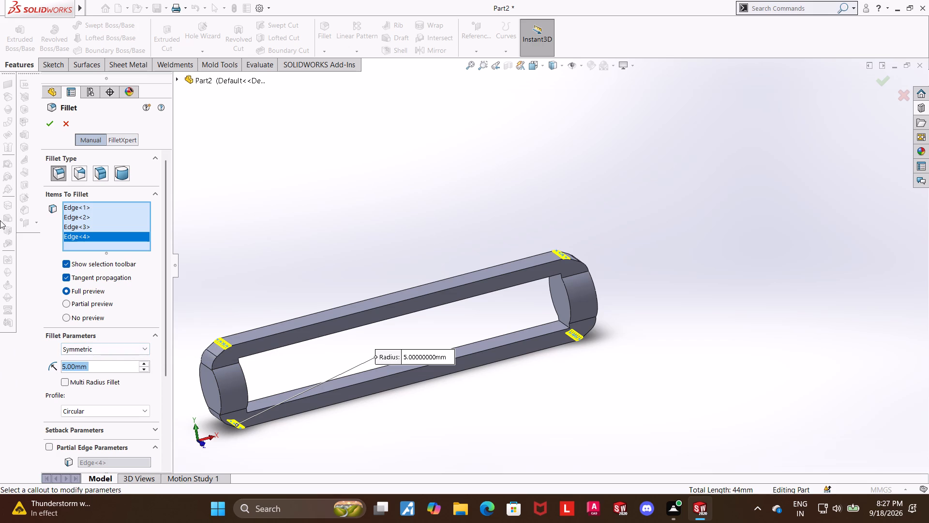
pyautogui.click(51, 126)
pyautogui.click(667, 291)
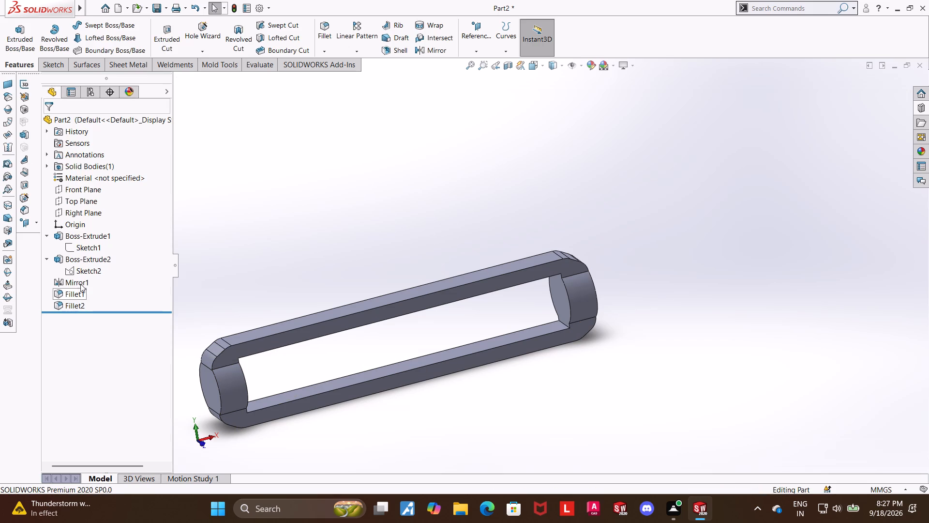
# Reopen the second fillet to check its settings, close it, and inspect the rounded corners at the frame's end.
pyautogui.click(75, 305)
pyautogui.click(83, 280)
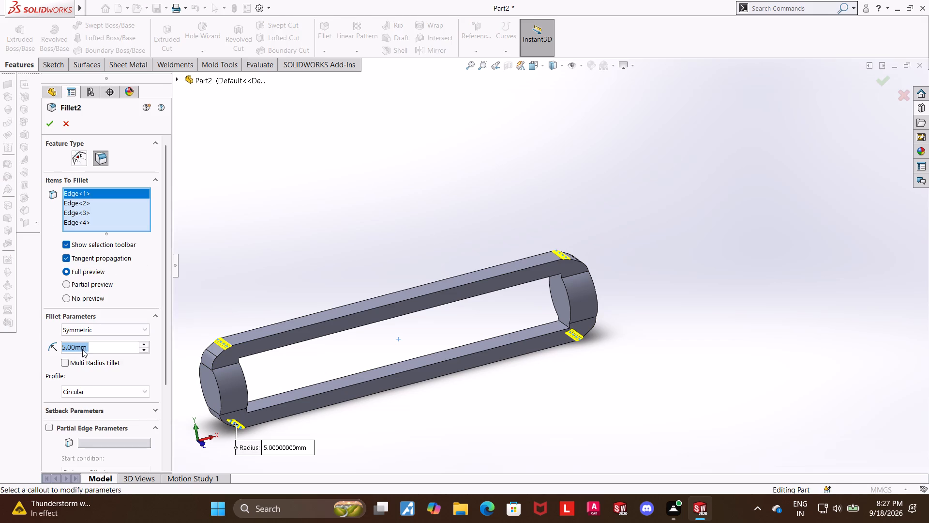
pyautogui.click(43, 126)
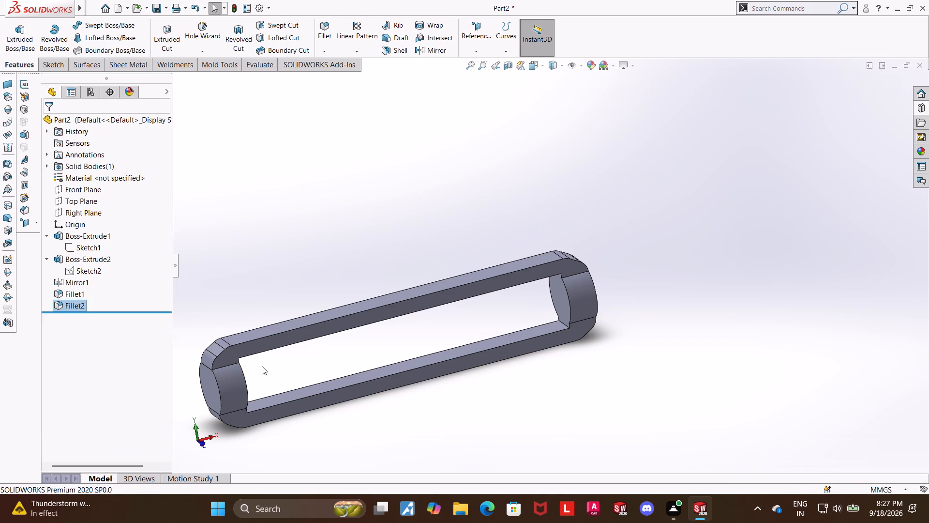
pyautogui.scroll(-4, 245, 360)
pyautogui.scroll(-1, 277, 335)
pyautogui.scroll(3, 277, 335)
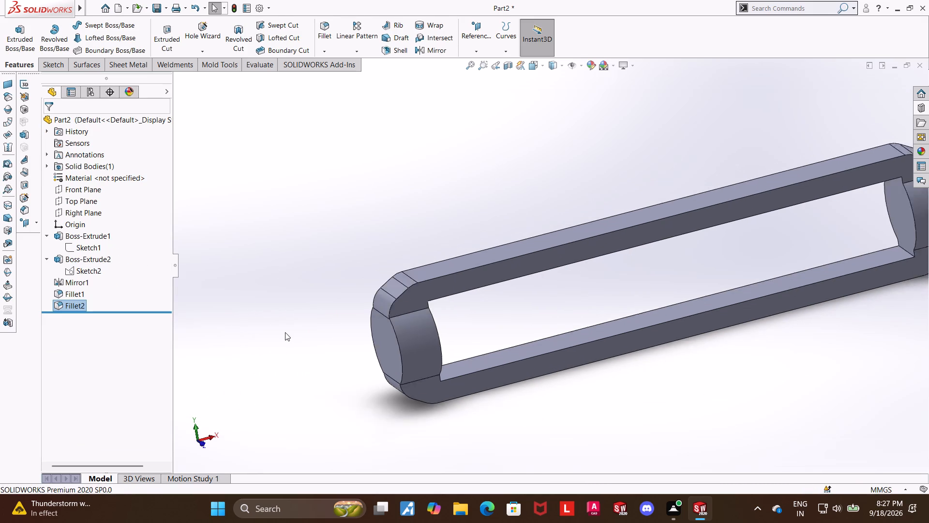
pyautogui.scroll(1, 285, 332)
pyautogui.moveTo(534, 395); pyautogui.dragTo(495, 397, button='middle')
pyautogui.scroll(-1, 563, 310)
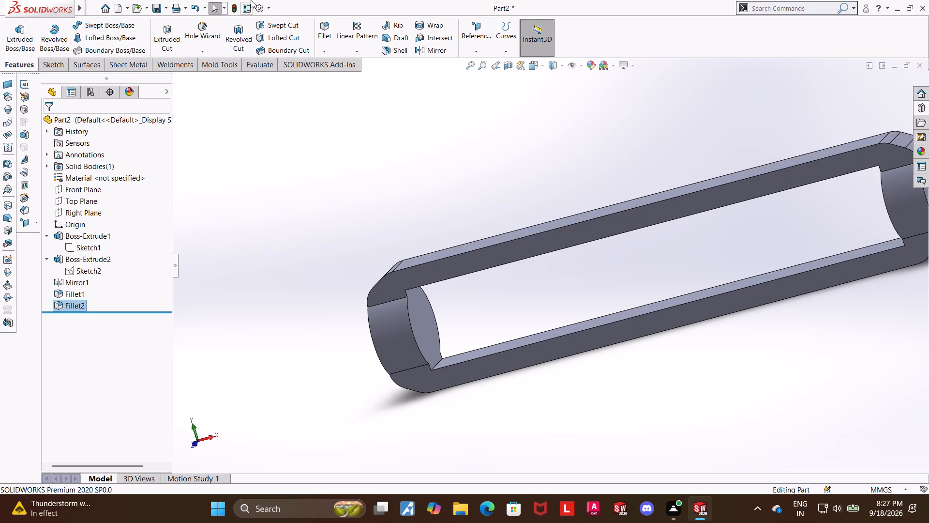
# Set up a 2 mm radius fillet on the four circular edges of the end bosses' inner faces.
pyautogui.click(323, 29)
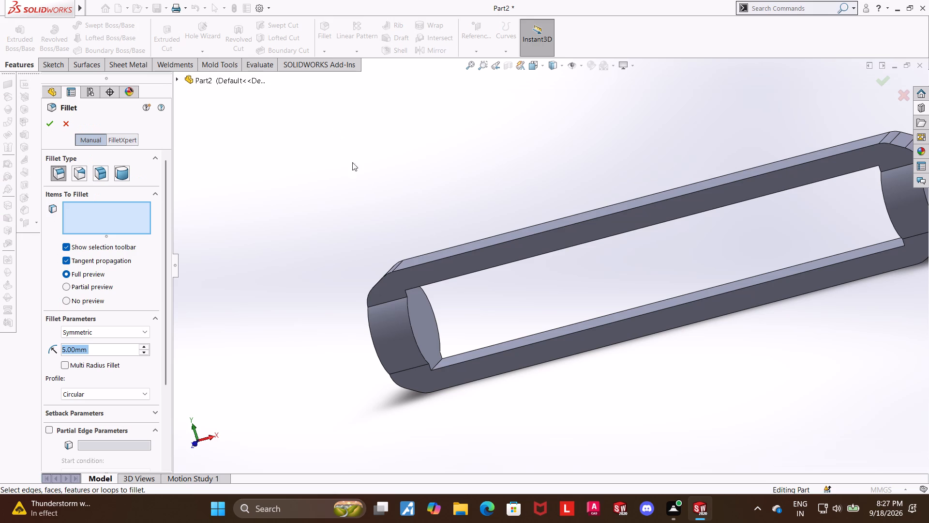
pyautogui.click(408, 320)
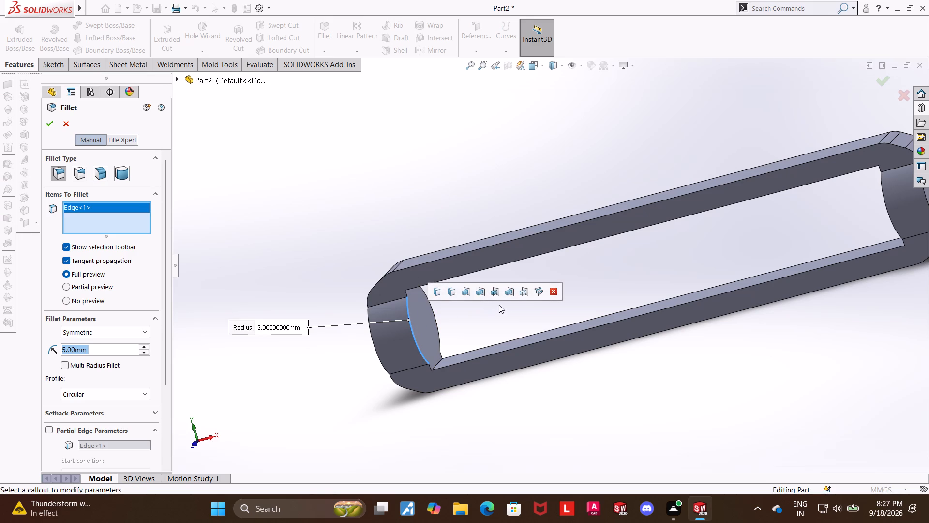
pyautogui.moveTo(586, 273); pyautogui.dragTo(506, 309, button='middle')
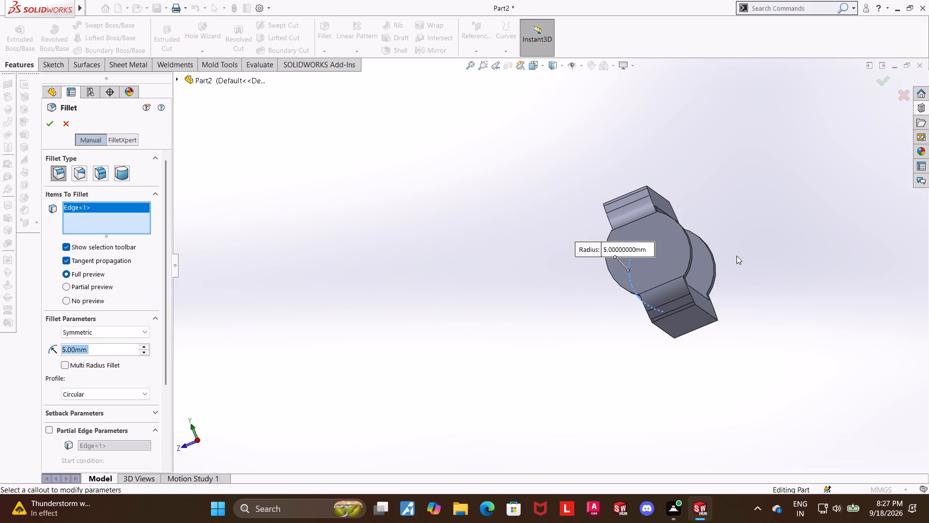
pyautogui.scroll(-4, 731, 239)
pyautogui.click(655, 285)
pyautogui.moveTo(731, 303); pyautogui.dragTo(758, 294, button='middle')
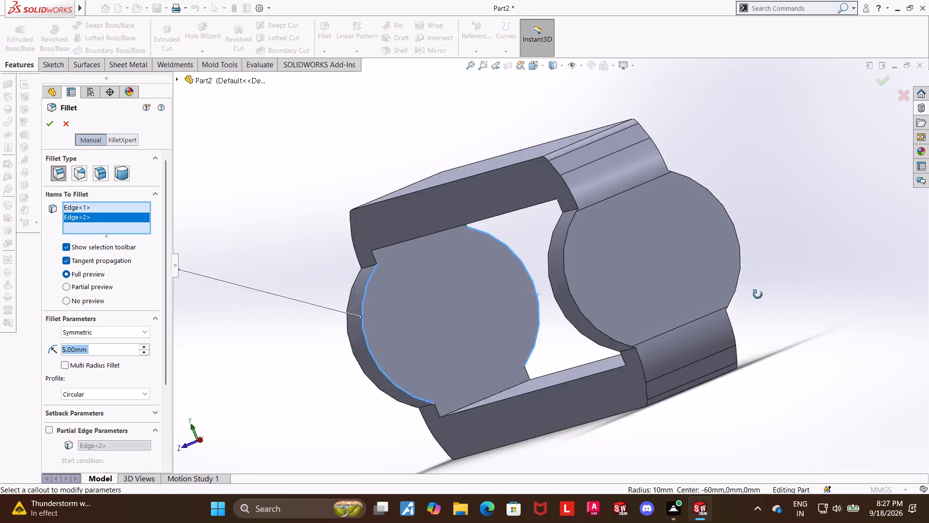
pyautogui.moveTo(758, 294); pyautogui.dragTo(795, 274, button='middle')
pyautogui.scroll(6, 794, 273)
pyautogui.moveTo(735, 229); pyautogui.dragTo(802, 226, button='middle')
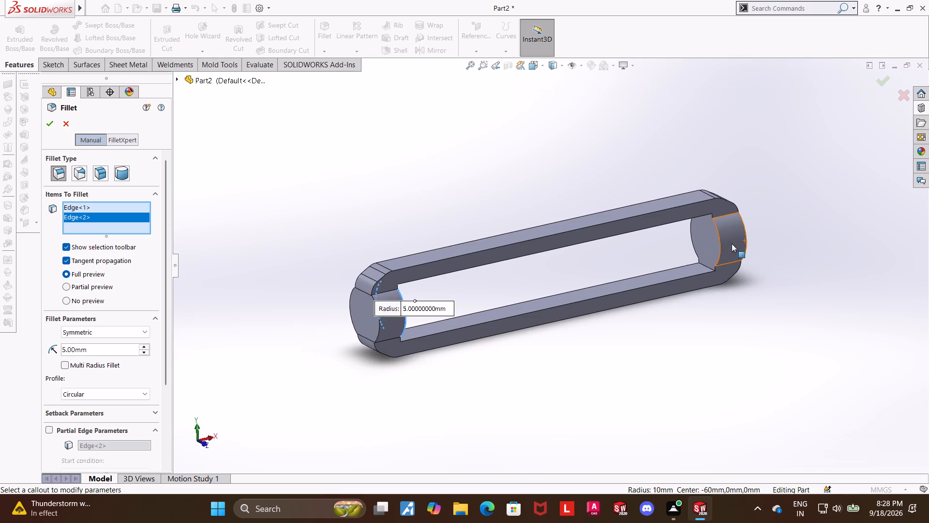
pyautogui.scroll(-4, 731, 244)
pyautogui.click(659, 247)
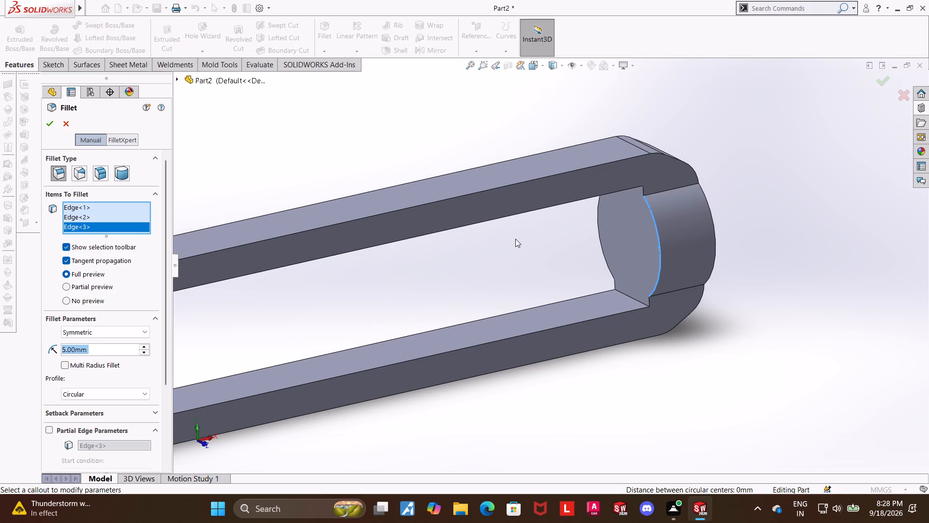
pyautogui.moveTo(515, 239); pyautogui.dragTo(614, 255, button='middle')
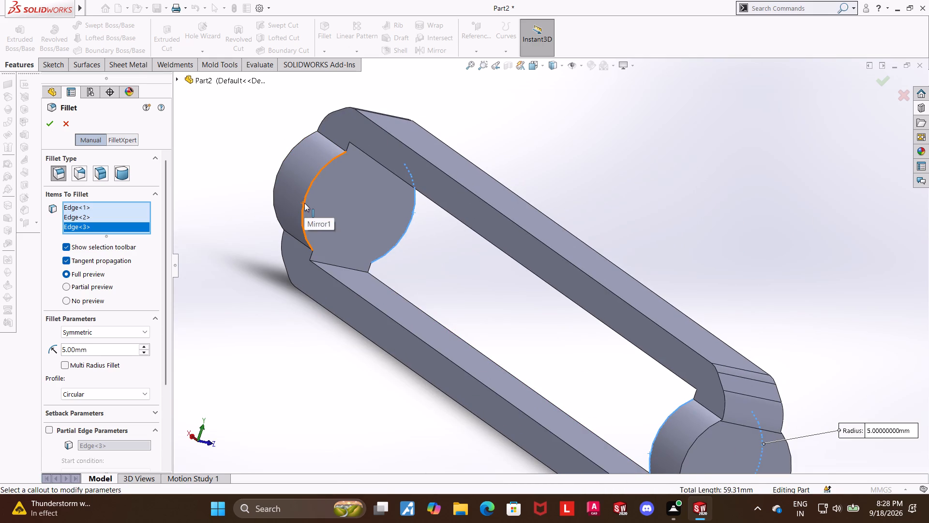
pyautogui.click(304, 203)
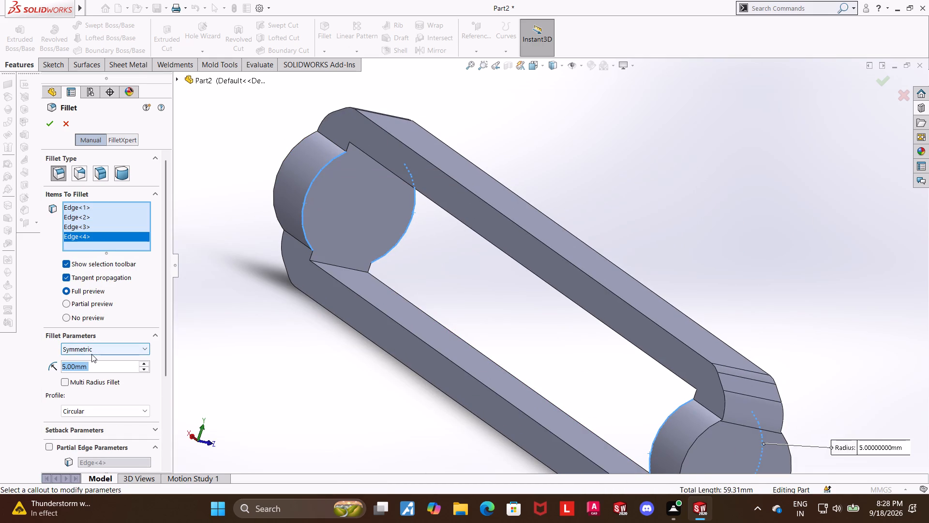
pyautogui.press('2')
pyautogui.press('Return')
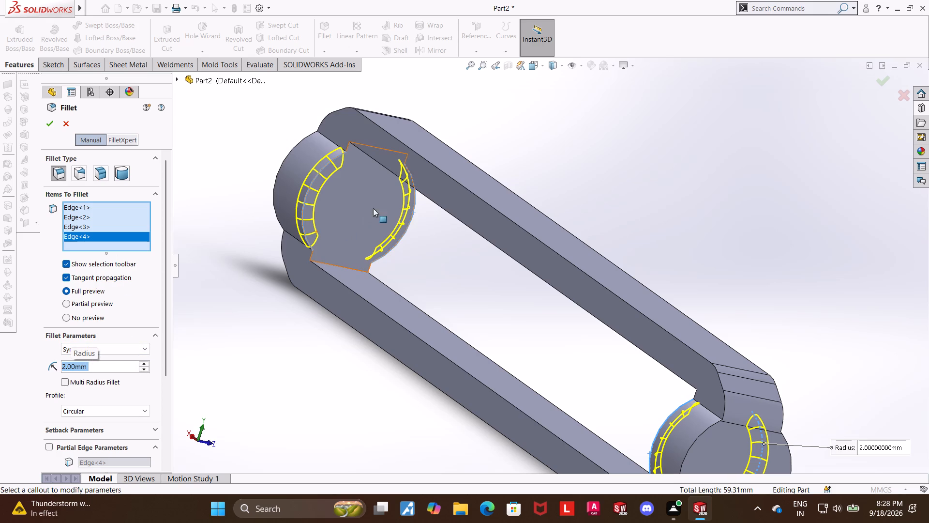
# Add one side's two long inner bar edges and the short corner edge beside the boss to the 2 mm fillet.
pyautogui.click(437, 205)
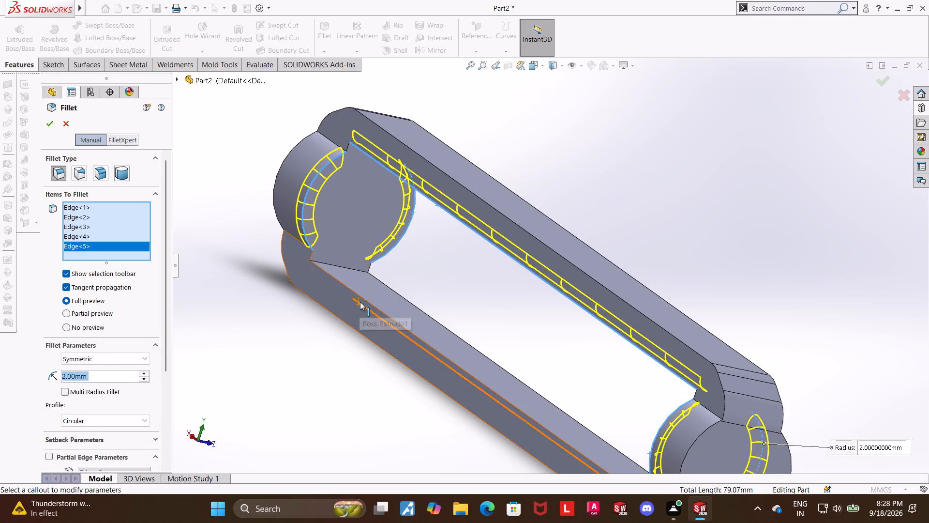
pyautogui.click(364, 300)
pyautogui.scroll(2, 364, 299)
pyautogui.moveTo(341, 310); pyautogui.dragTo(353, 310, button='middle')
pyautogui.scroll(-7, 345, 243)
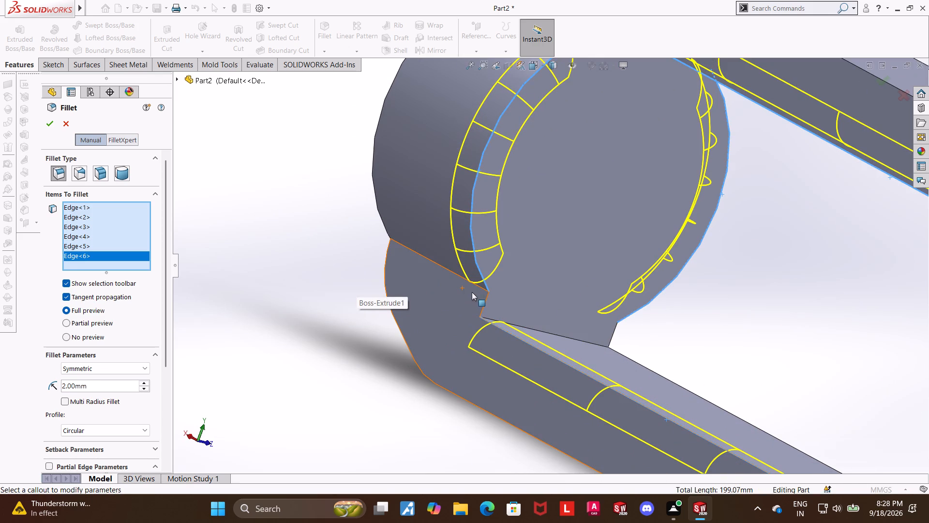
pyautogui.click(485, 299)
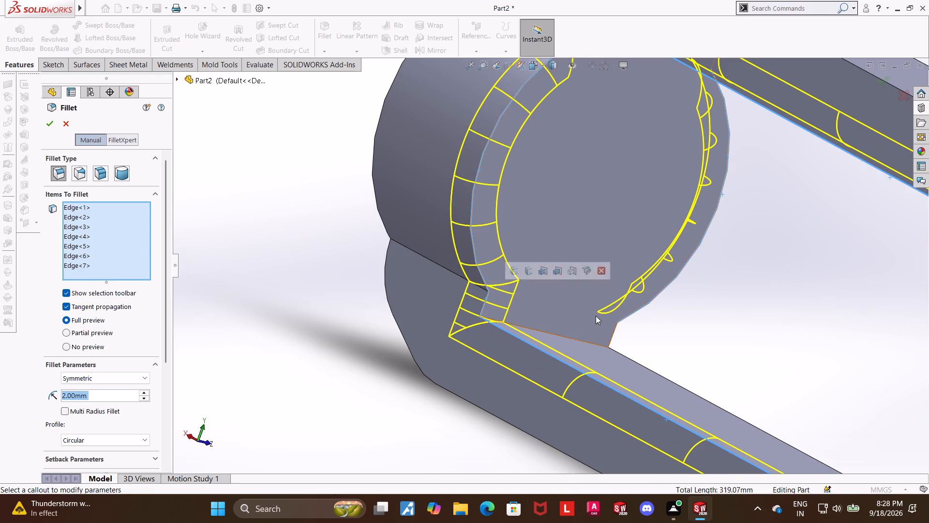
# Add the opposite side's two long inner bar edges and three short corner edges beside the boss to the 2 mm fillet.
pyautogui.moveTo(760, 328); pyautogui.dragTo(719, 329, button='middle')
pyautogui.scroll(10, 719, 327)
pyautogui.moveTo(755, 338); pyautogui.dragTo(681, 328, button='middle')
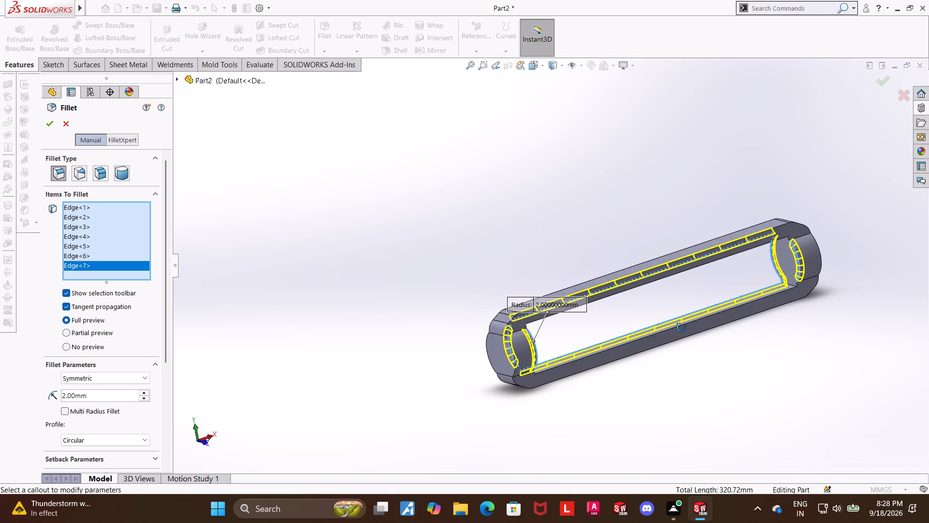
pyautogui.moveTo(681, 328); pyautogui.dragTo(607, 381, button='middle')
pyautogui.scroll(-6, 526, 354)
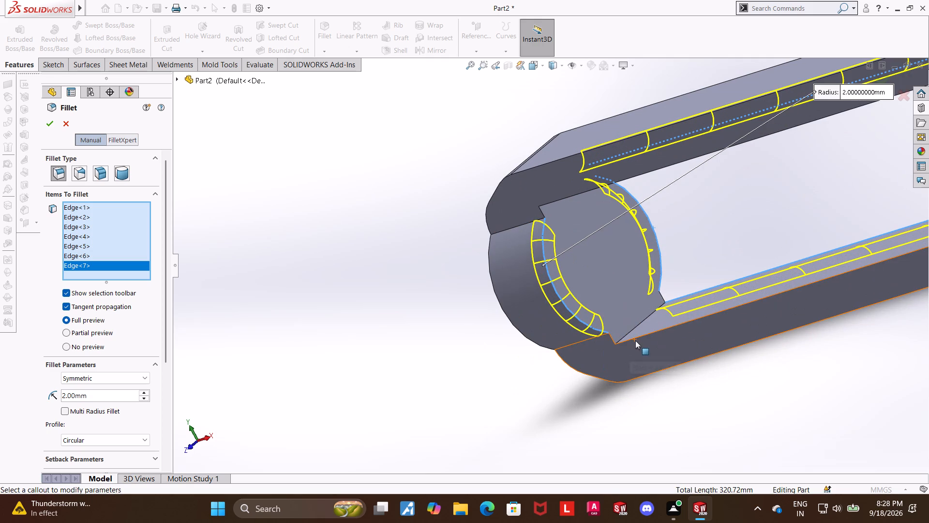
pyautogui.click(634, 338)
pyautogui.click(612, 338)
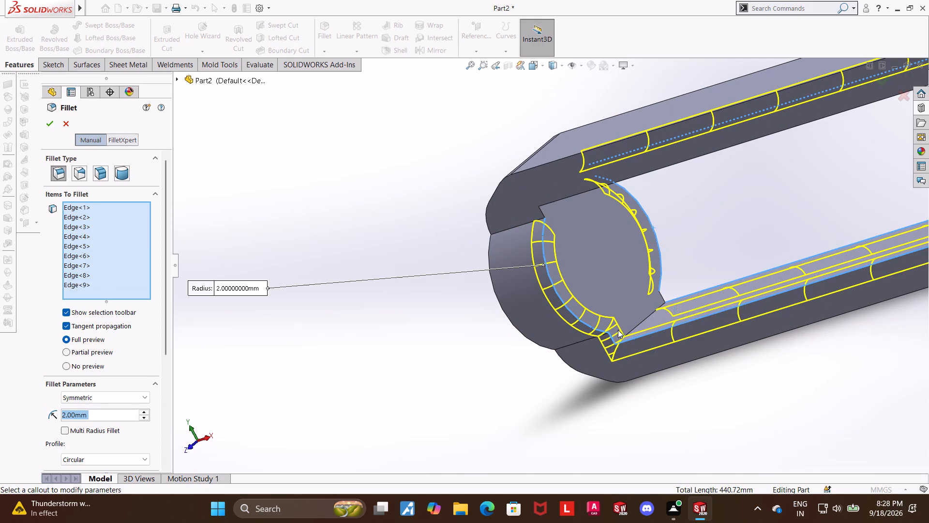
pyautogui.scroll(-4, 633, 308)
pyautogui.click(663, 297)
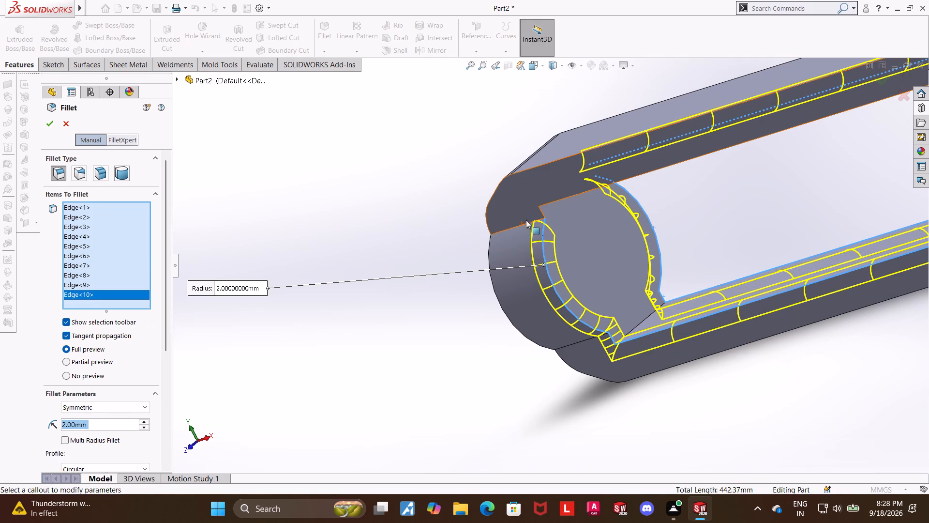
pyautogui.click(541, 213)
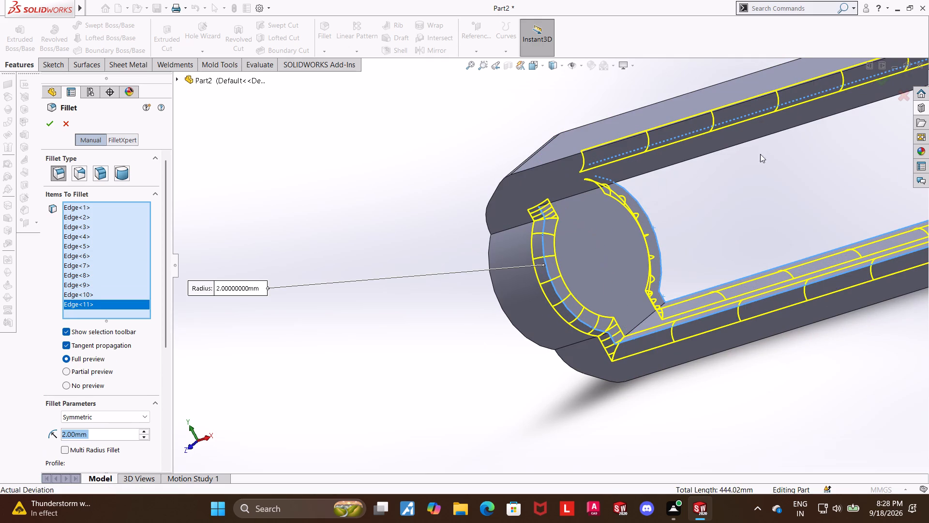
pyautogui.click(746, 143)
# Add the remaining short corner edge beside the end boss and apply the 2 mm fillet.
pyautogui.scroll(5, 746, 143)
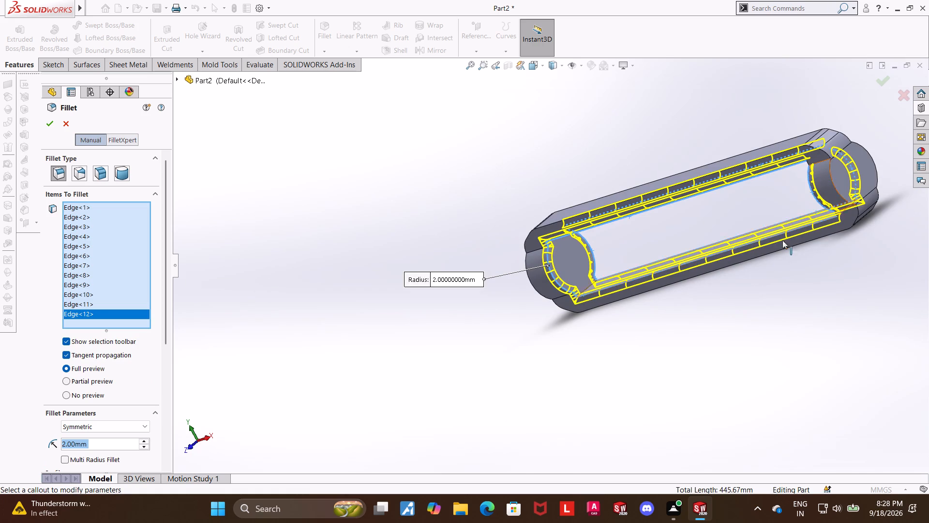
pyautogui.moveTo(660, 283); pyautogui.dragTo(840, 263, button='middle')
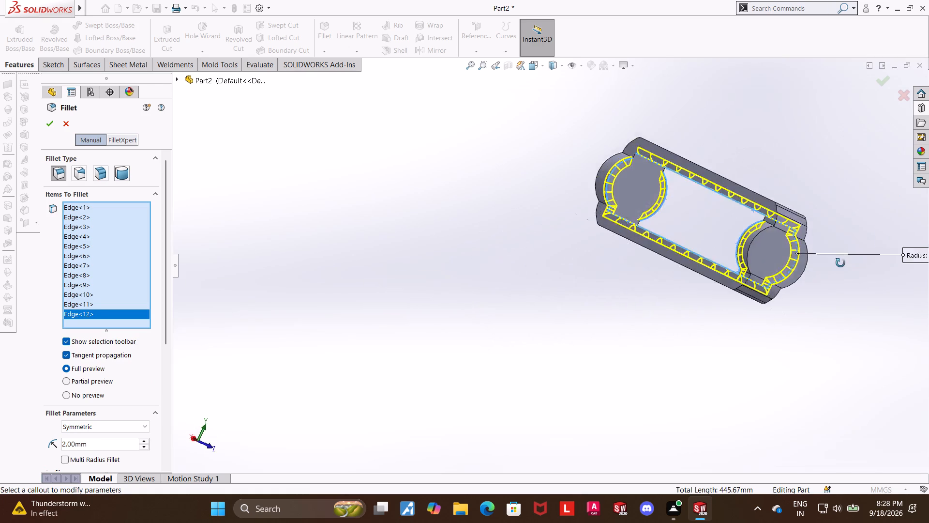
pyautogui.moveTo(840, 263); pyautogui.dragTo(928, 332, button='middle')
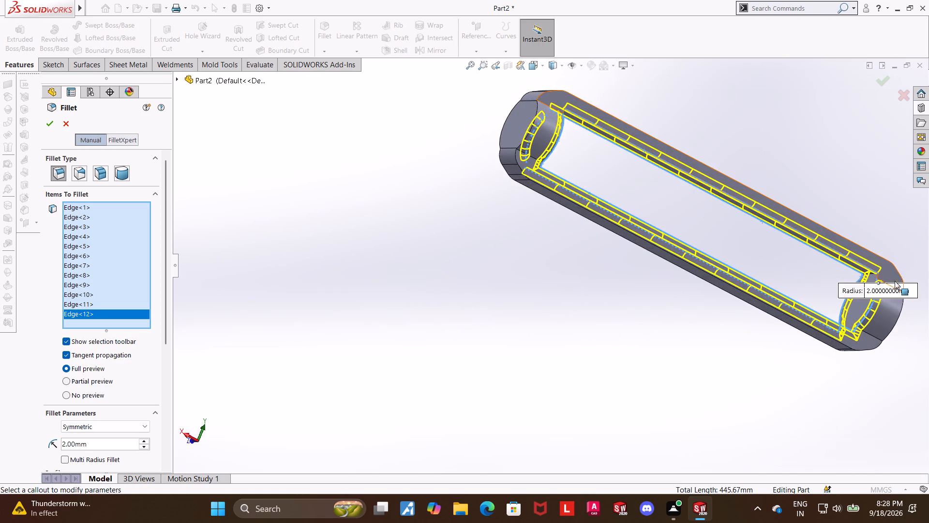
pyautogui.scroll(-6, 893, 280)
pyautogui.click(685, 261)
pyautogui.scroll(4, 685, 261)
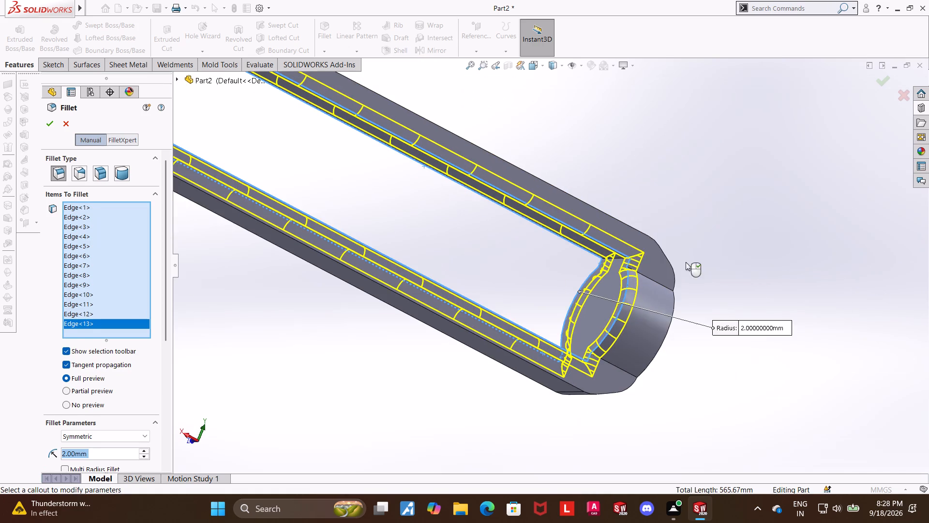
pyautogui.moveTo(704, 286); pyautogui.dragTo(672, 316, button='middle')
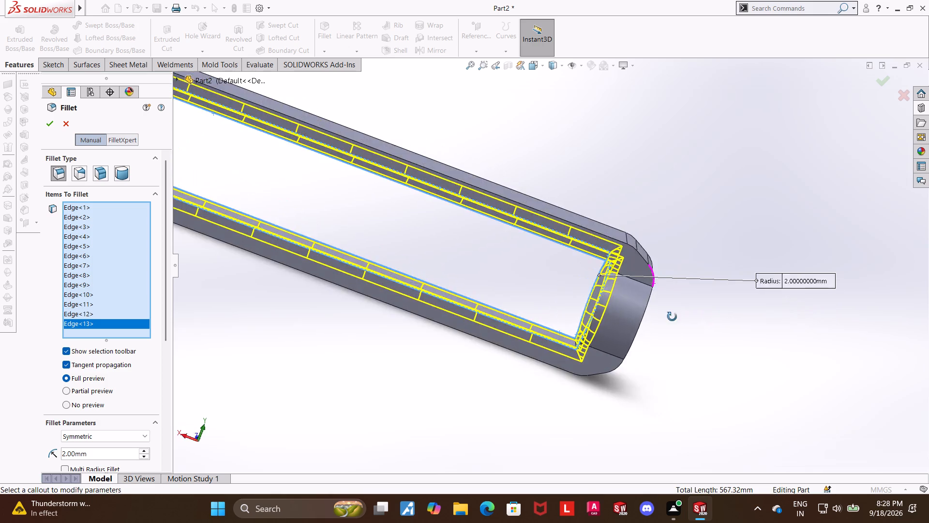
pyautogui.moveTo(672, 316); pyautogui.dragTo(594, 276, button='middle')
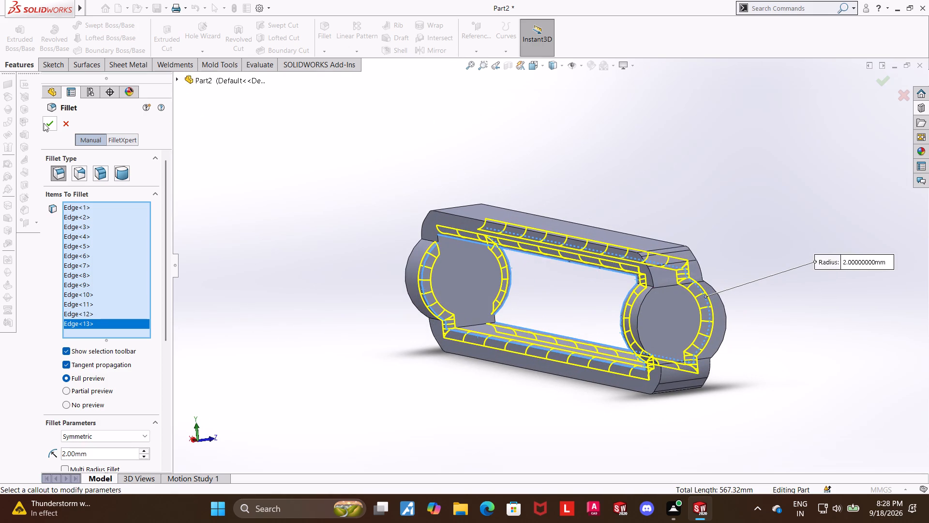
pyautogui.click(44, 123)
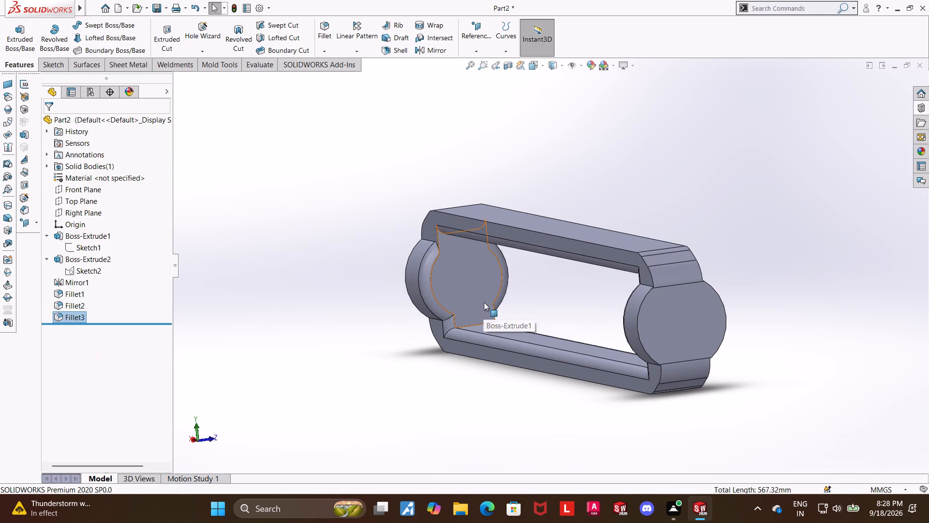
# Start a 1 mm radius fillet on the two long outer edges along one side of the frame.
pyautogui.moveTo(564, 181); pyautogui.dragTo(593, 192, button='middle')
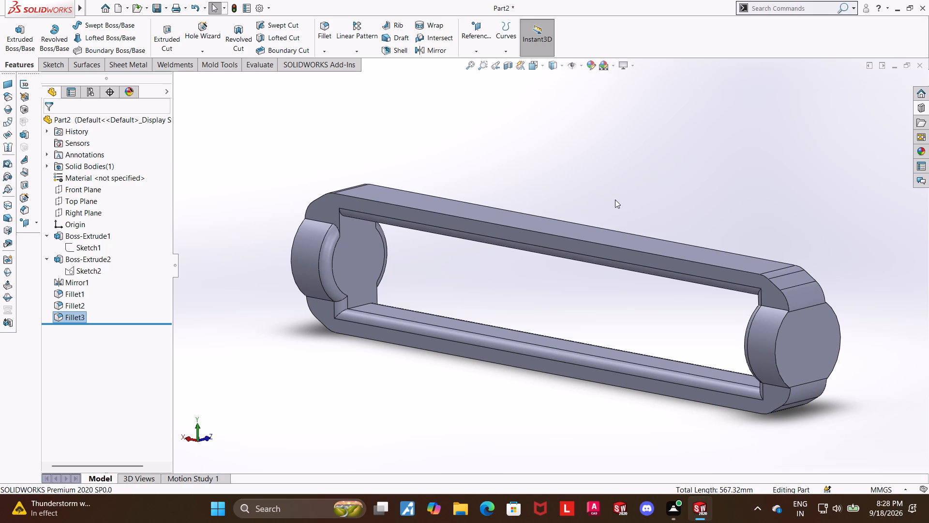
pyautogui.click(326, 32)
pyautogui.press('1')
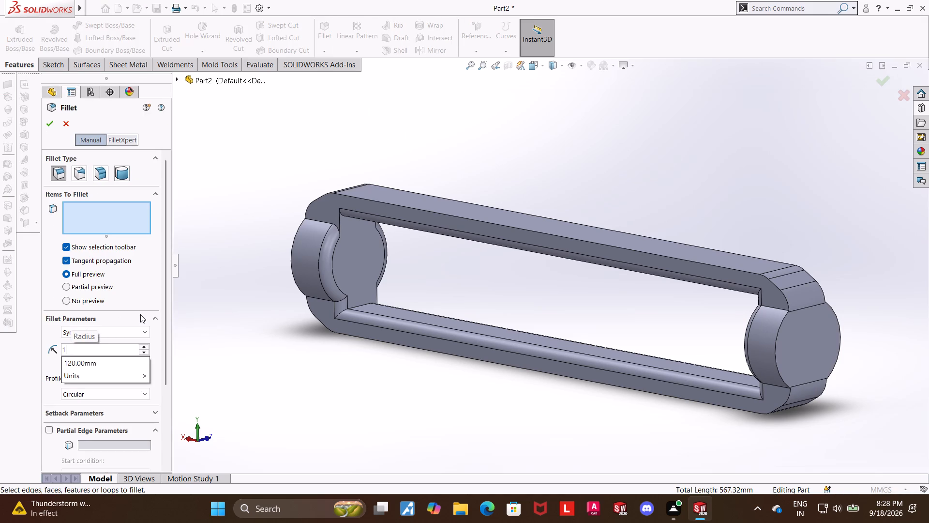
pyautogui.press('Return')
pyautogui.click(380, 201)
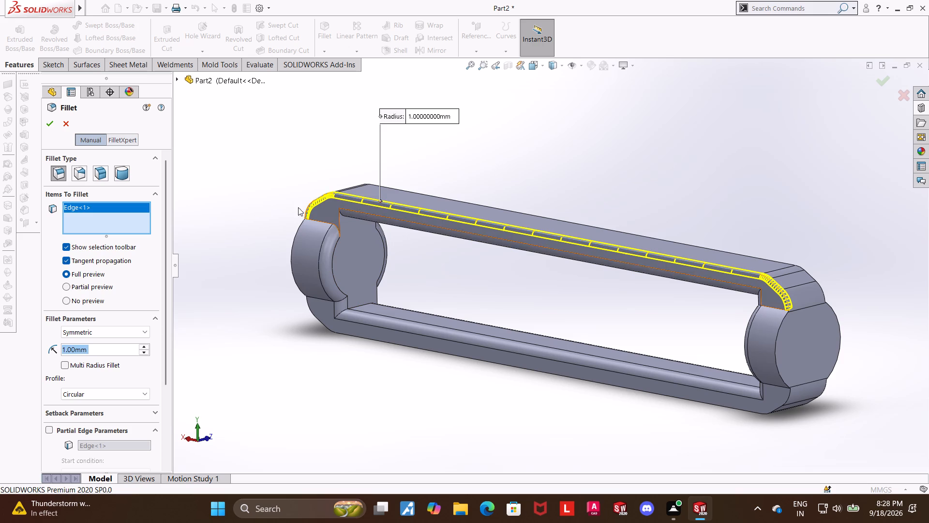
pyautogui.click(414, 349)
# Add both curved edges of one end boss's outer face to the 1 mm fillet.
pyautogui.moveTo(384, 383); pyautogui.dragTo(413, 394, button='middle')
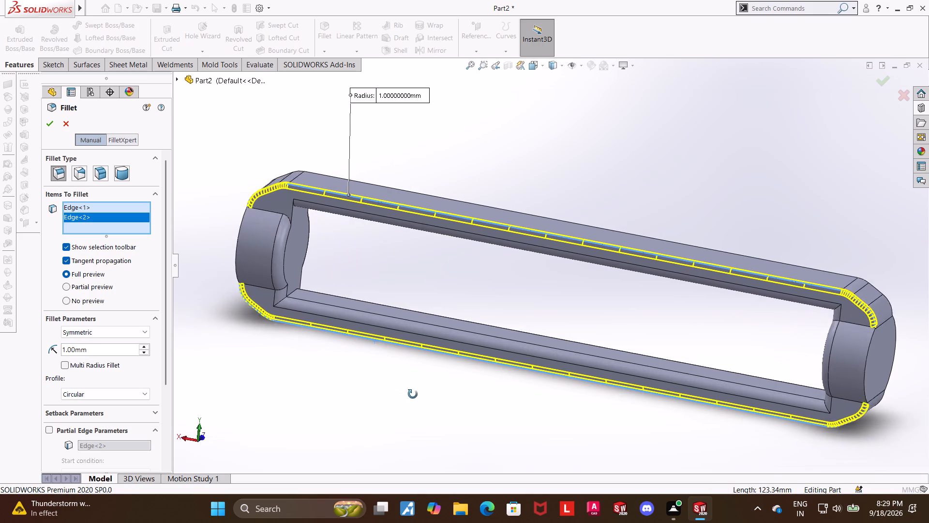
pyautogui.moveTo(413, 394); pyautogui.dragTo(530, 439, button='middle')
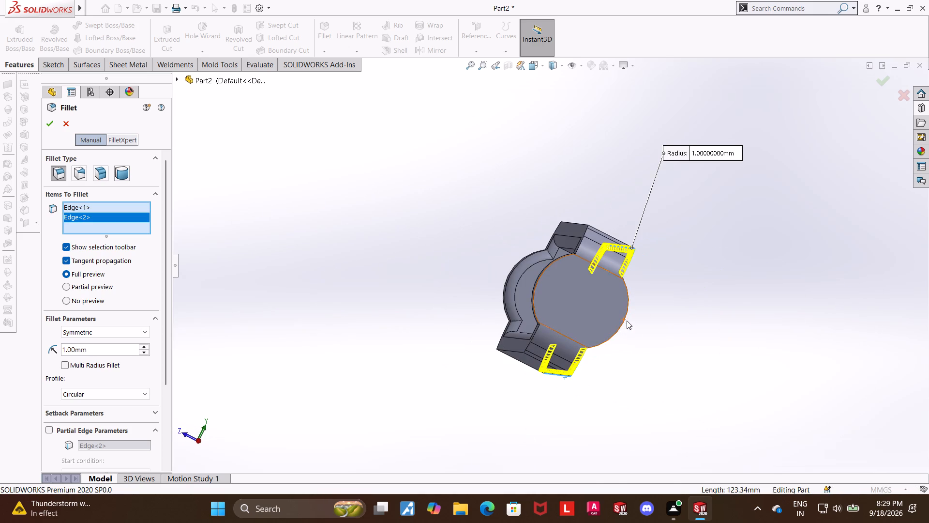
pyautogui.click(627, 321)
pyautogui.moveTo(646, 328); pyautogui.dragTo(634, 334, button='middle')
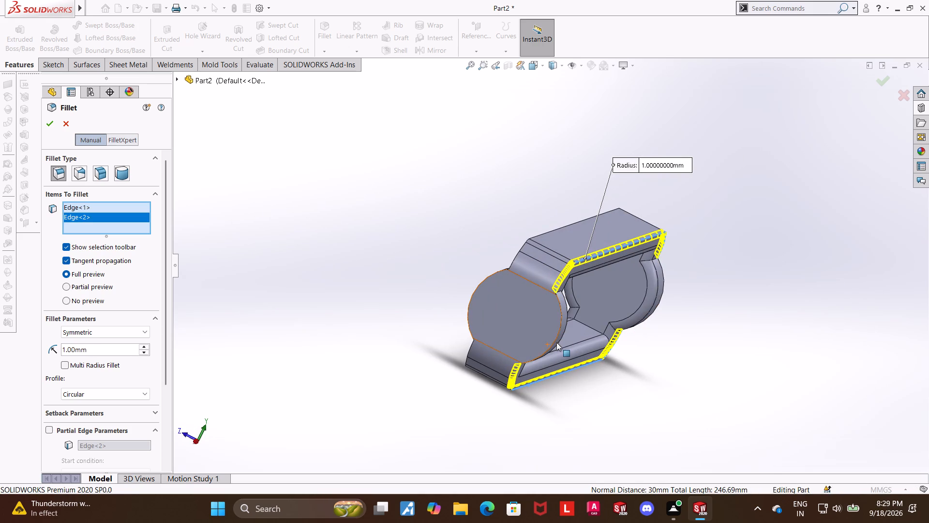
pyautogui.click(554, 340)
pyautogui.moveTo(572, 408); pyautogui.dragTo(605, 428, button='middle')
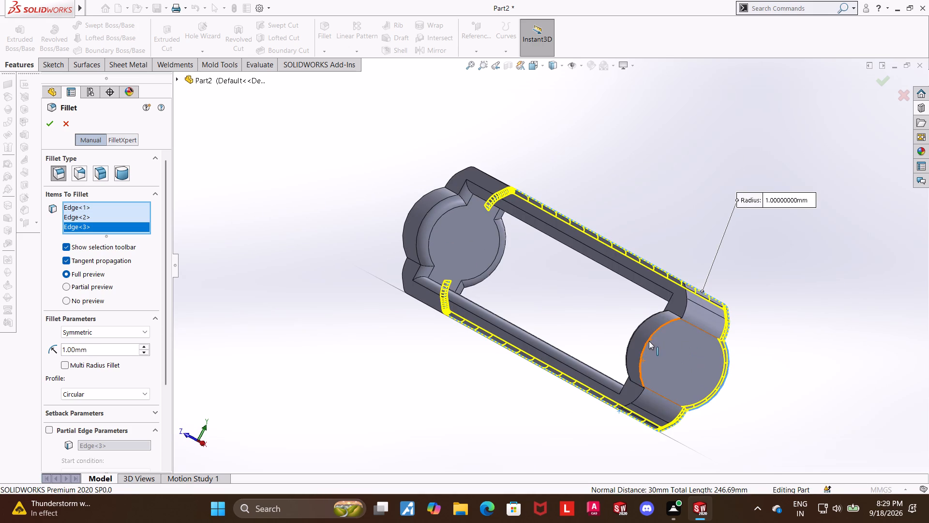
pyautogui.click(648, 340)
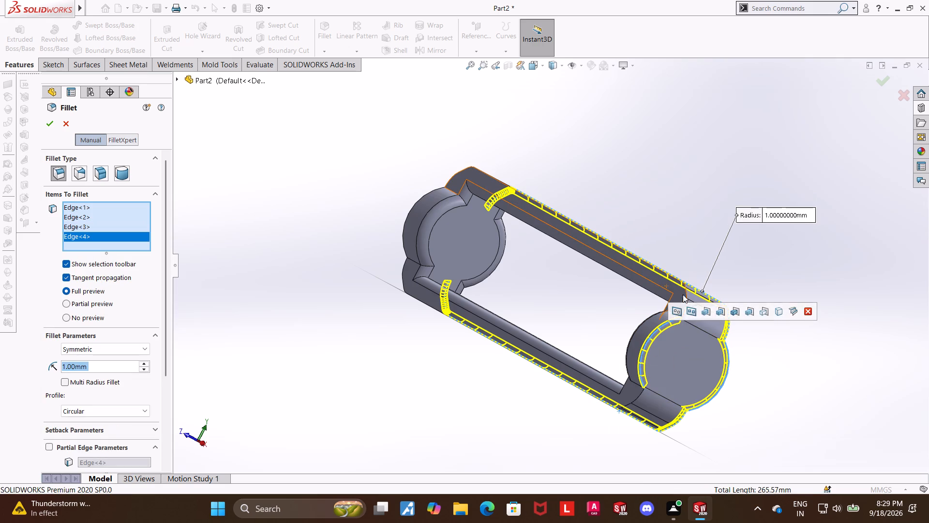
# Add the two long outer edges on the frame's opposite side to the 1 mm fillet.
pyautogui.moveTo(700, 215); pyautogui.dragTo(695, 268, button='middle')
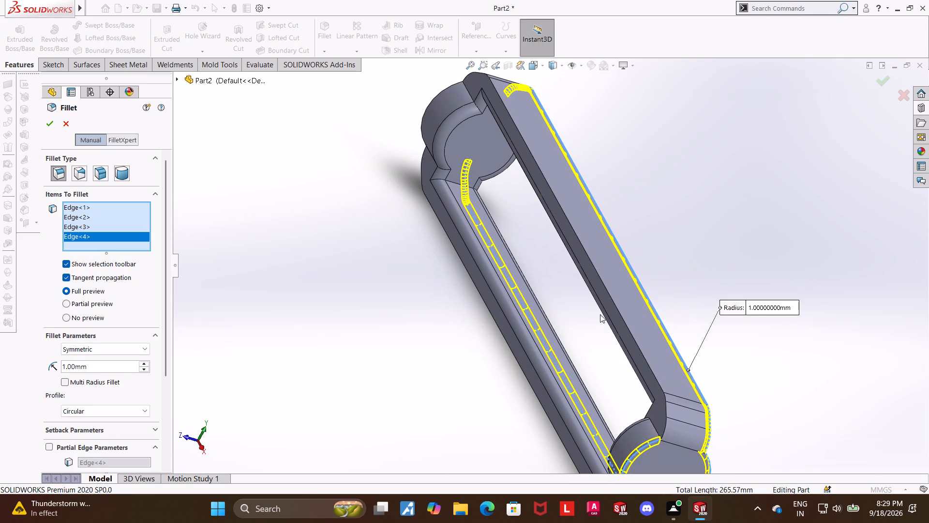
pyautogui.click(619, 313)
pyautogui.moveTo(686, 245); pyautogui.dragTo(690, 241, button='middle')
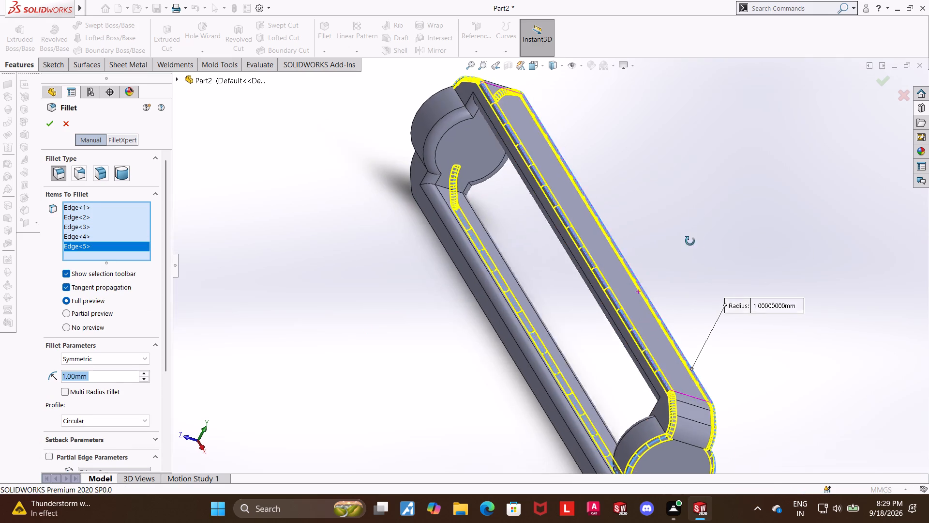
pyautogui.moveTo(690, 241); pyautogui.dragTo(731, 218, button='middle')
pyautogui.moveTo(728, 200); pyautogui.dragTo(803, 122, button='middle')
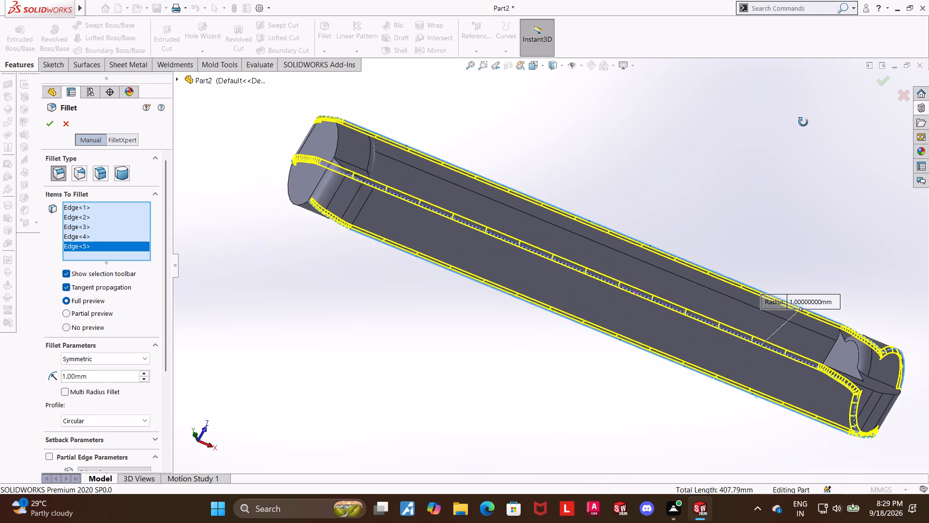
pyautogui.moveTo(803, 122); pyautogui.dragTo(773, 168, button='middle')
pyautogui.moveTo(789, 125); pyautogui.dragTo(799, 118, button='middle')
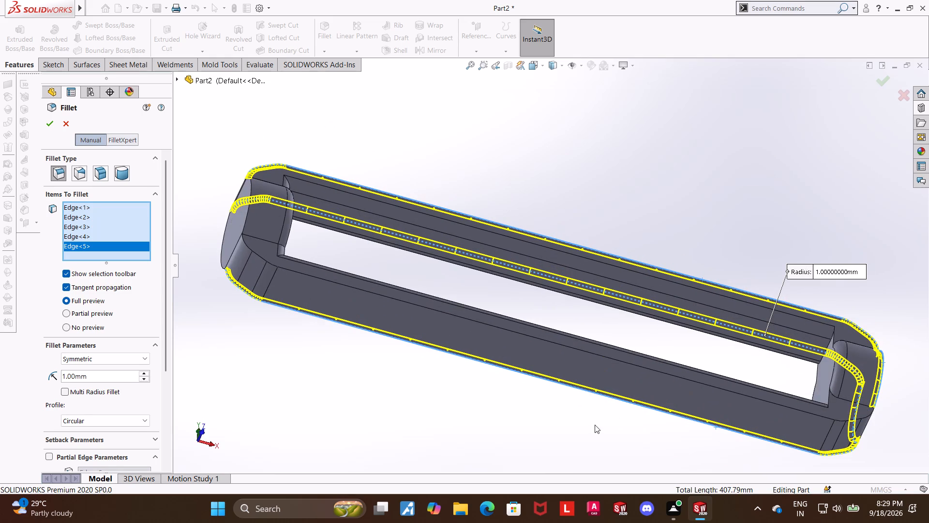
pyautogui.moveTo(592, 426); pyautogui.dragTo(552, 430, button='middle')
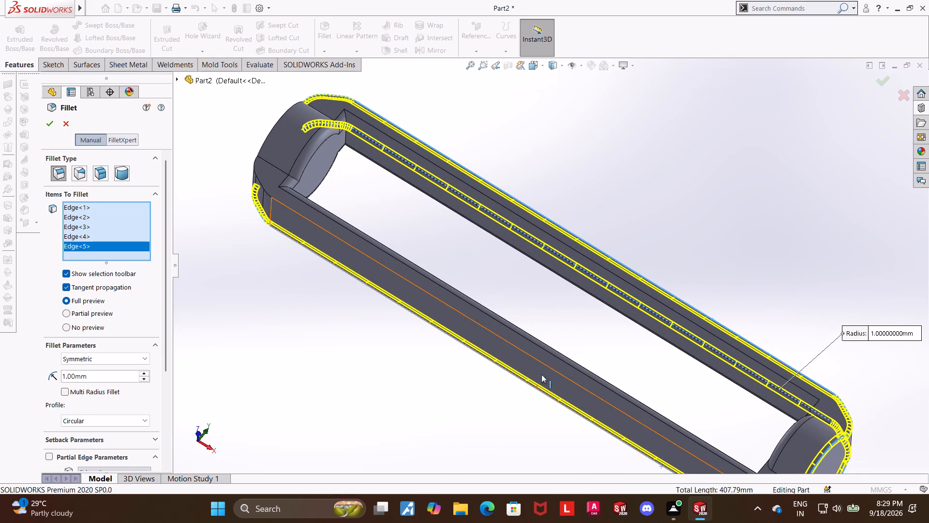
pyautogui.click(549, 367)
# Add both curved edges of the other end boss's outer face and apply the 1 mm fillet.
pyautogui.scroll(4, 549, 367)
pyautogui.moveTo(517, 343); pyautogui.dragTo(577, 412, button='middle')
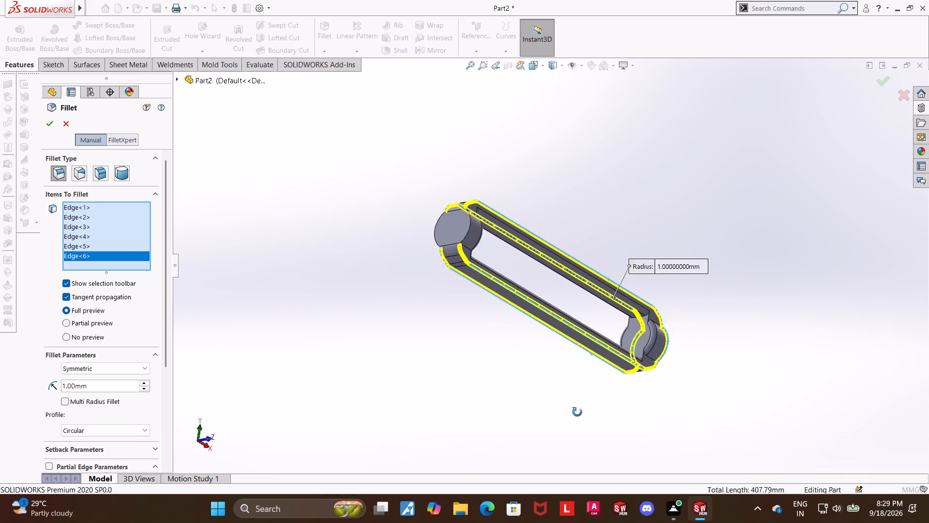
pyautogui.moveTo(577, 412); pyautogui.dragTo(600, 452, button='middle')
pyautogui.scroll(-3, 508, 262)
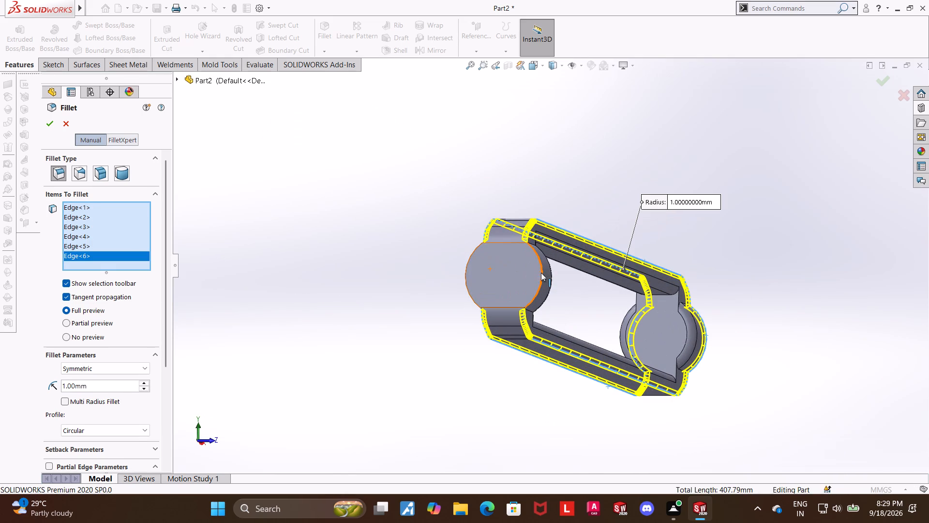
pyautogui.click(541, 273)
pyautogui.moveTo(418, 292); pyautogui.dragTo(476, 323, button='middle')
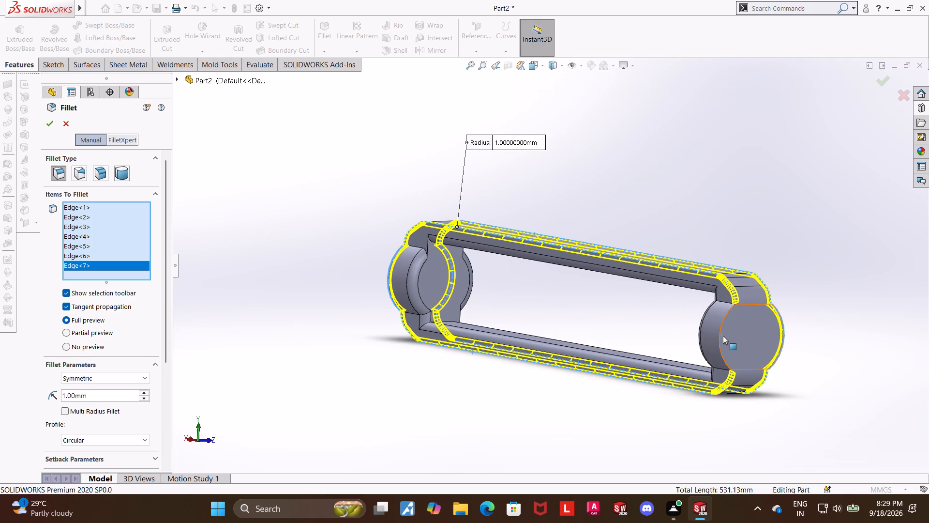
pyautogui.click(719, 334)
pyautogui.scroll(2, 490, 384)
pyautogui.moveTo(474, 385); pyautogui.dragTo(484, 389, button='middle')
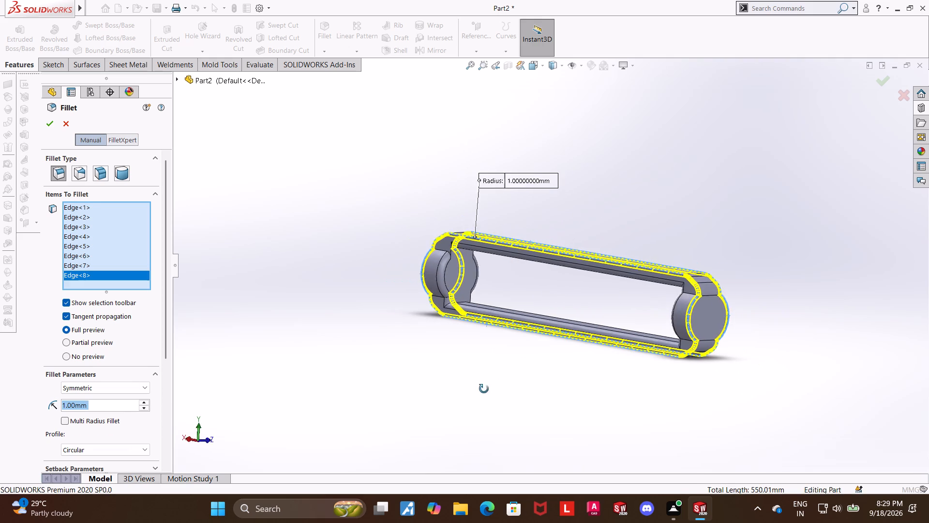
pyautogui.moveTo(484, 389); pyautogui.dragTo(598, 413, button='middle')
pyautogui.middleClick(609, 416)
pyautogui.moveTo(576, 418); pyautogui.dragTo(483, 414, button='middle')
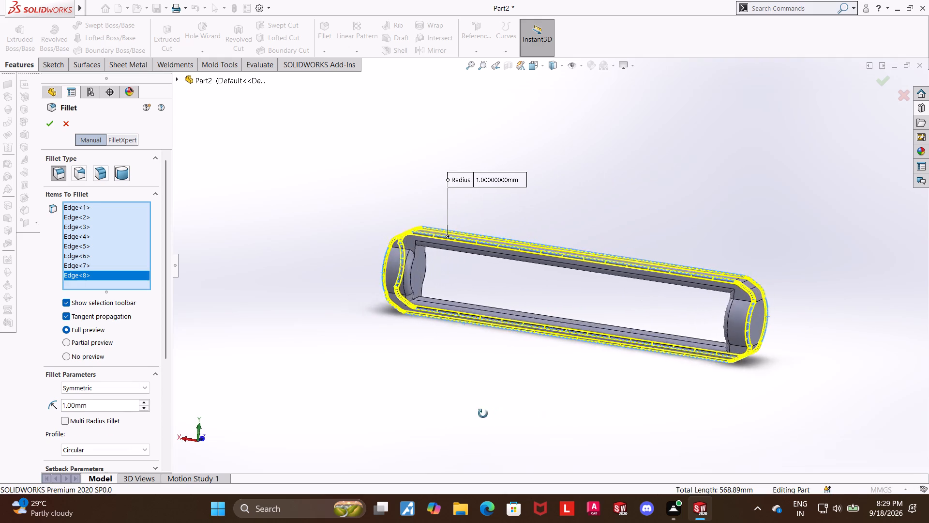
pyautogui.moveTo(483, 414); pyautogui.dragTo(441, 411, button='middle')
pyautogui.click(46, 123)
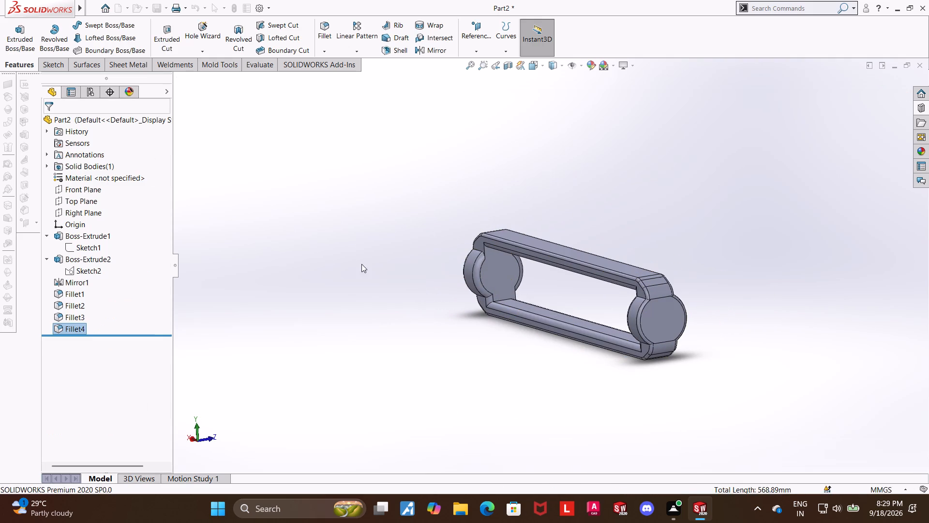
pyautogui.click(376, 272)
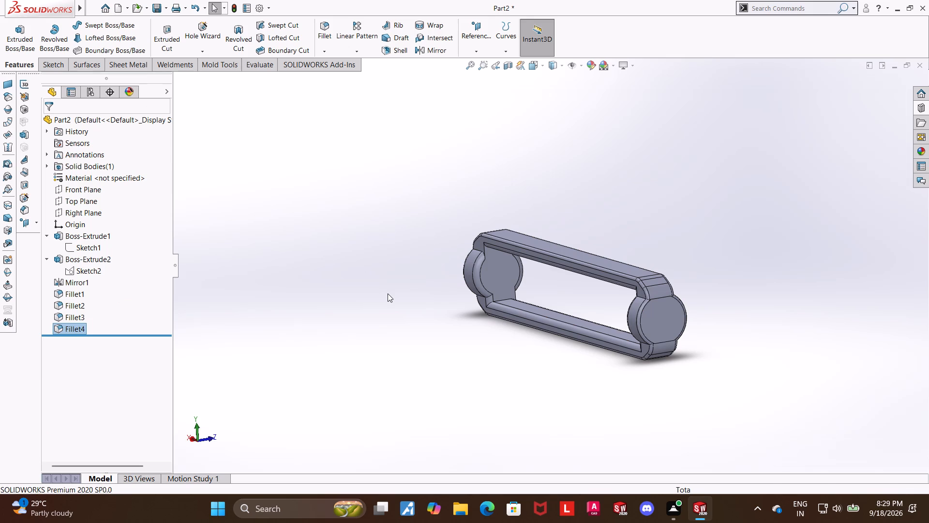
# Examine the filleted frame and its two end bosses from several directions.
pyautogui.scroll(-3, 598, 215)
pyautogui.moveTo(599, 216); pyautogui.dragTo(644, 246, button='middle')
pyautogui.scroll(5, 644, 246)
pyautogui.moveTo(643, 246); pyautogui.dragTo(645, 247, button='middle')
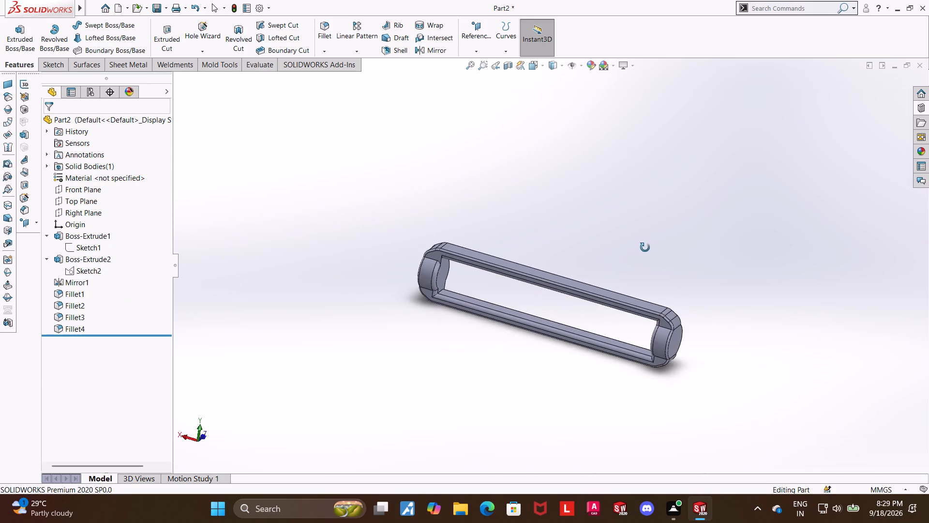
pyautogui.moveTo(645, 247); pyautogui.dragTo(683, 259, button='middle')
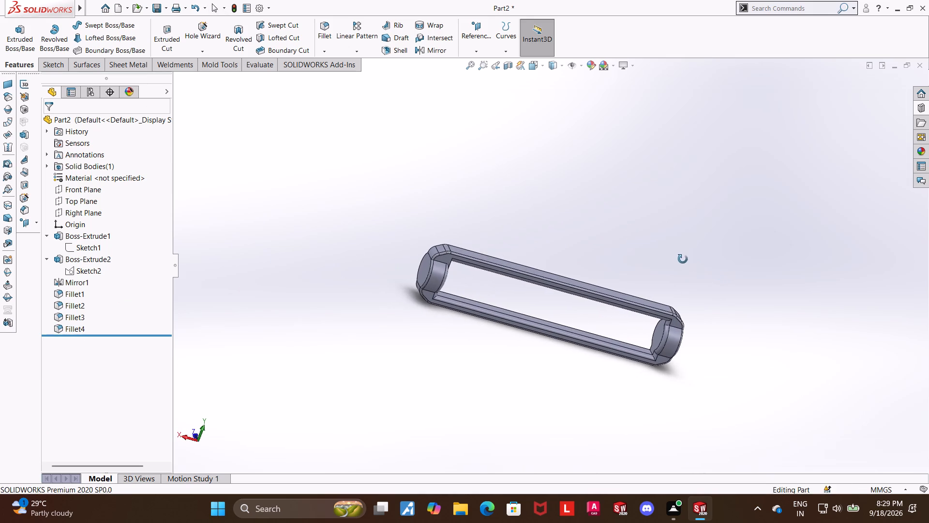
pyautogui.moveTo(683, 259); pyautogui.dragTo(682, 259, button='middle')
pyautogui.moveTo(756, 250); pyautogui.dragTo(693, 212, button='middle')
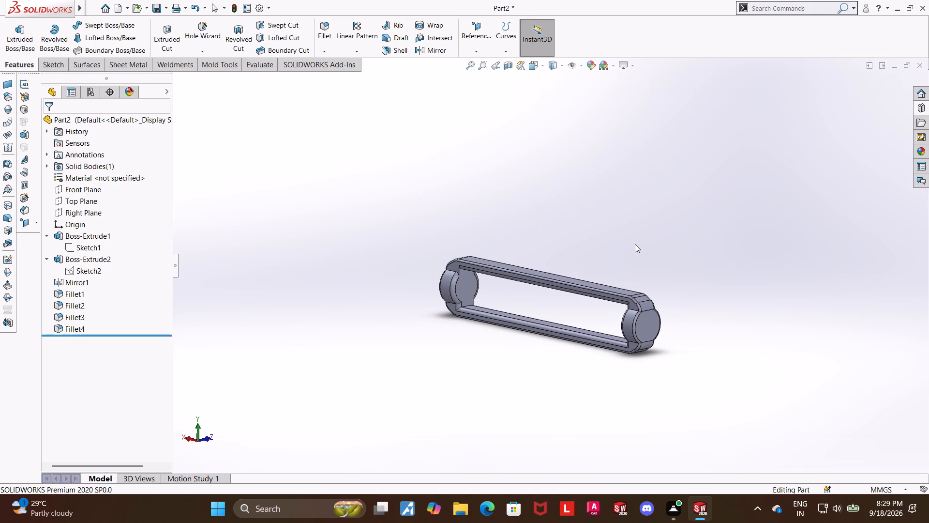
pyautogui.scroll(-4, 539, 285)
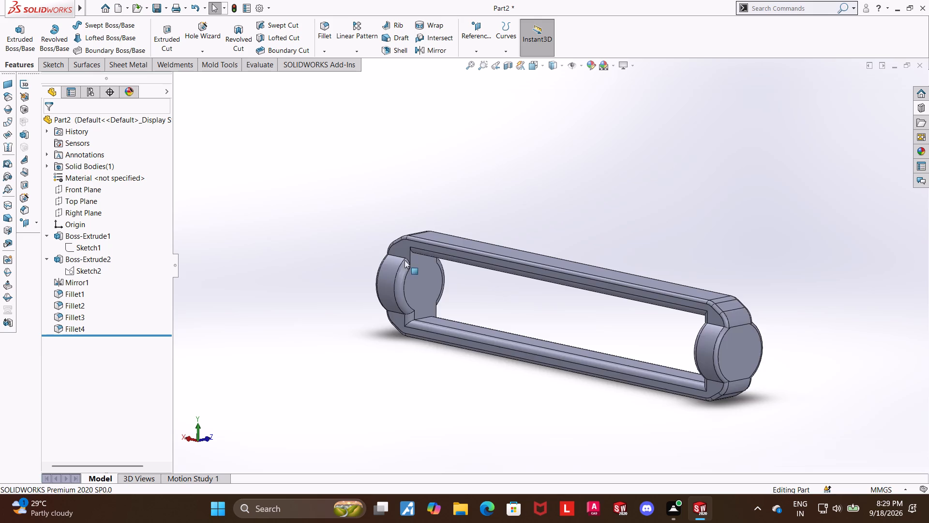
pyautogui.scroll(-2, 405, 260)
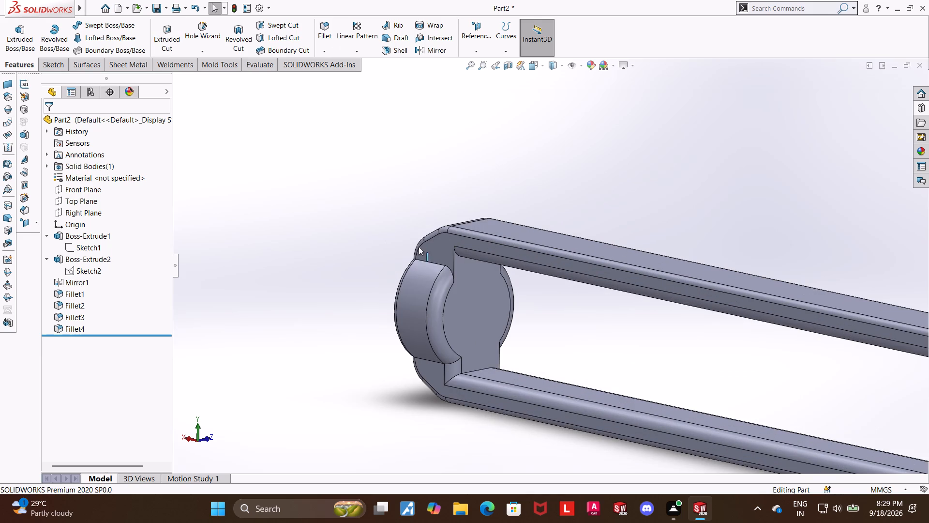
pyautogui.scroll(4, 419, 247)
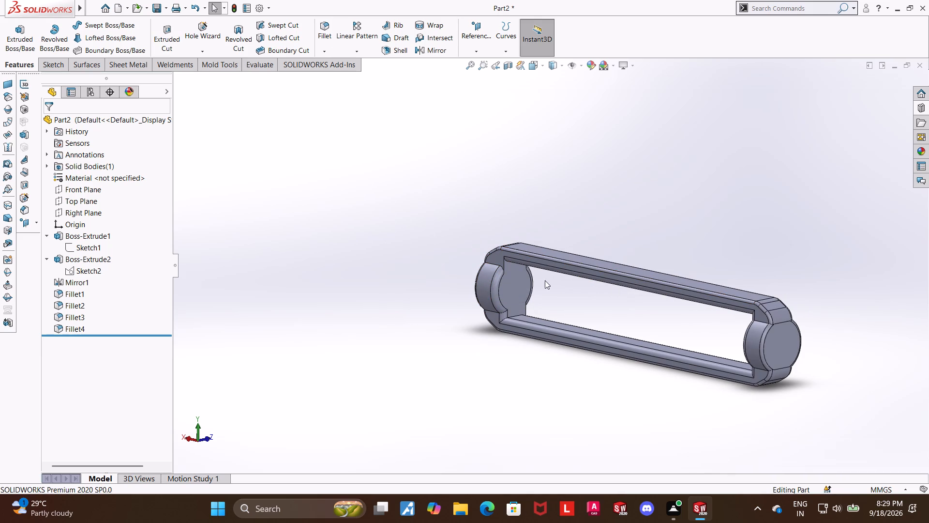
# Facing one end boss's flat outer face, specify an ANSI Metric bottoming tapped hole, size M12x1.5, with Through All end condition.
pyautogui.moveTo(456, 308); pyautogui.dragTo(560, 323, button='middle')
pyautogui.click(509, 286)
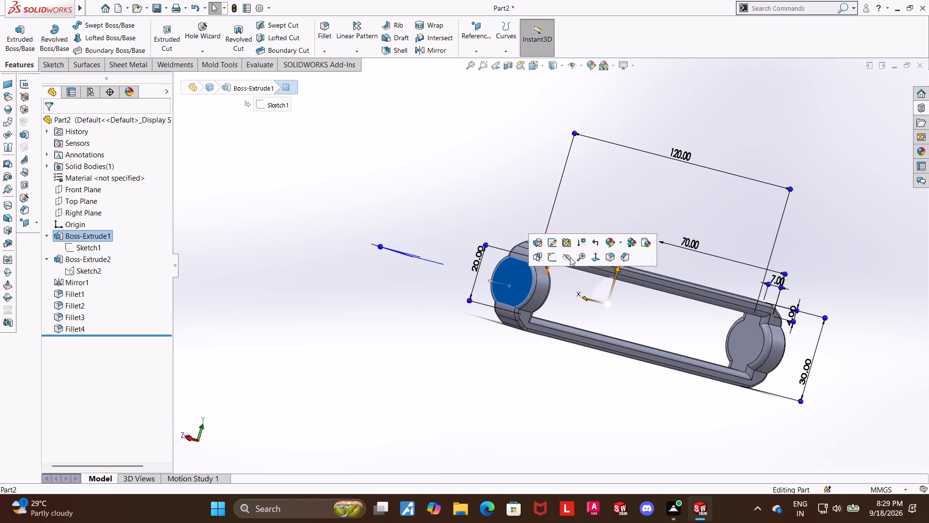
pyautogui.click(599, 257)
pyautogui.click(745, 209)
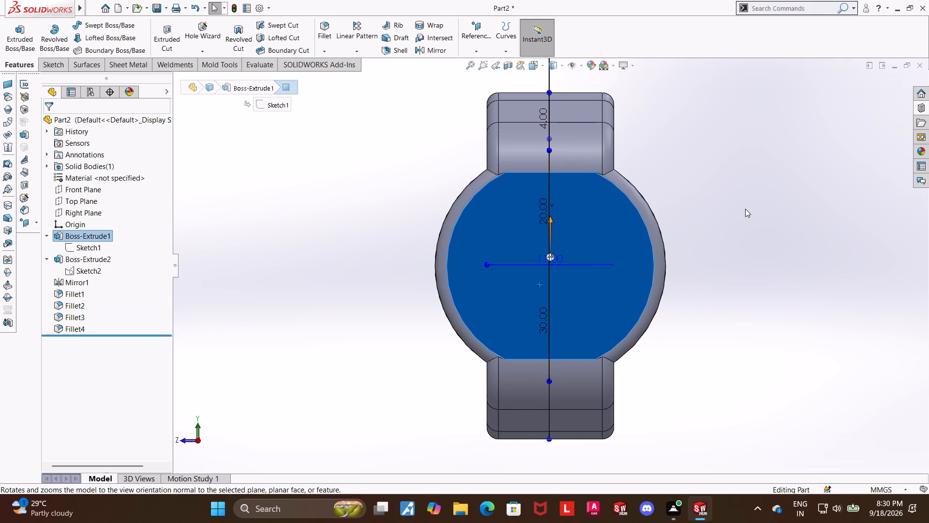
pyautogui.click(209, 56)
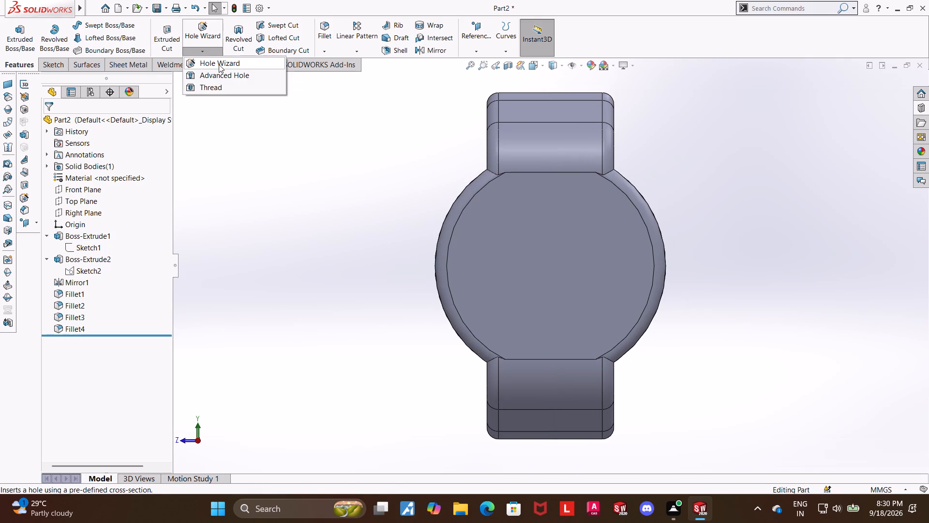
pyautogui.click(212, 64)
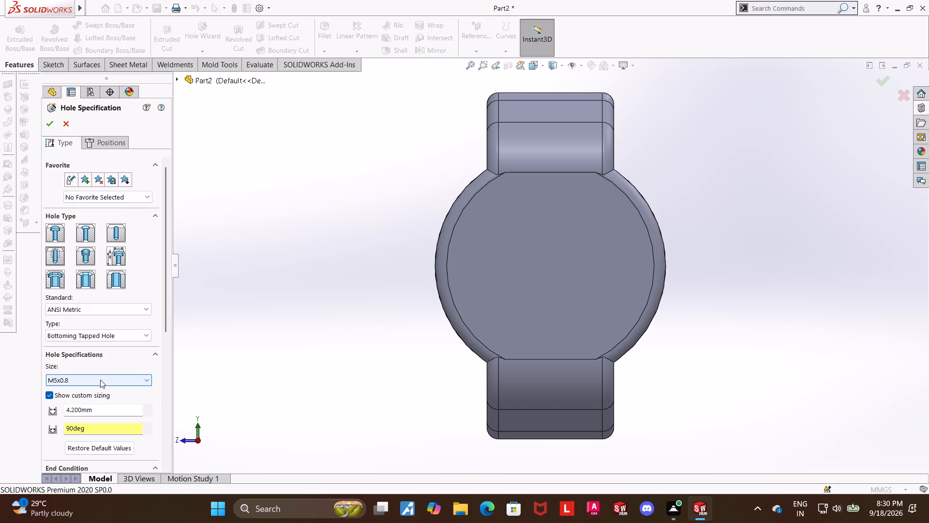
pyautogui.click(100, 380)
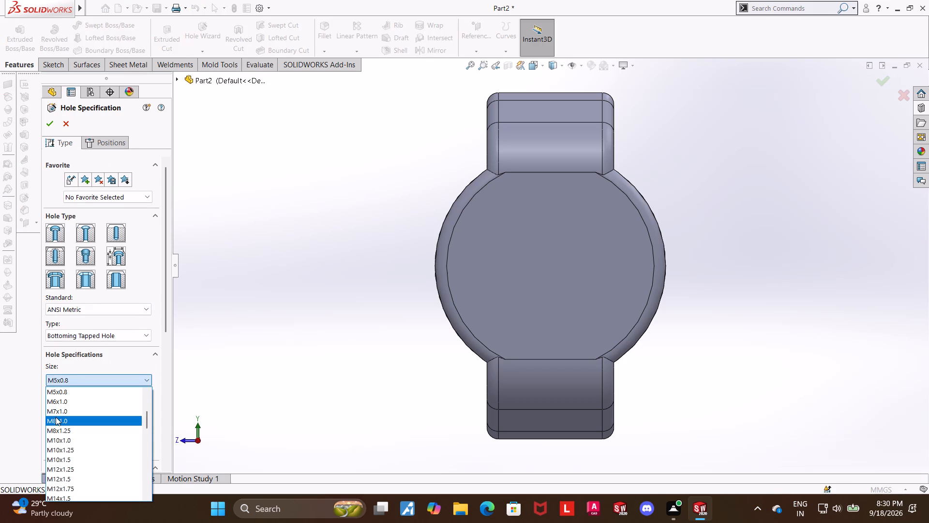
pyautogui.scroll(-1, 58, 422)
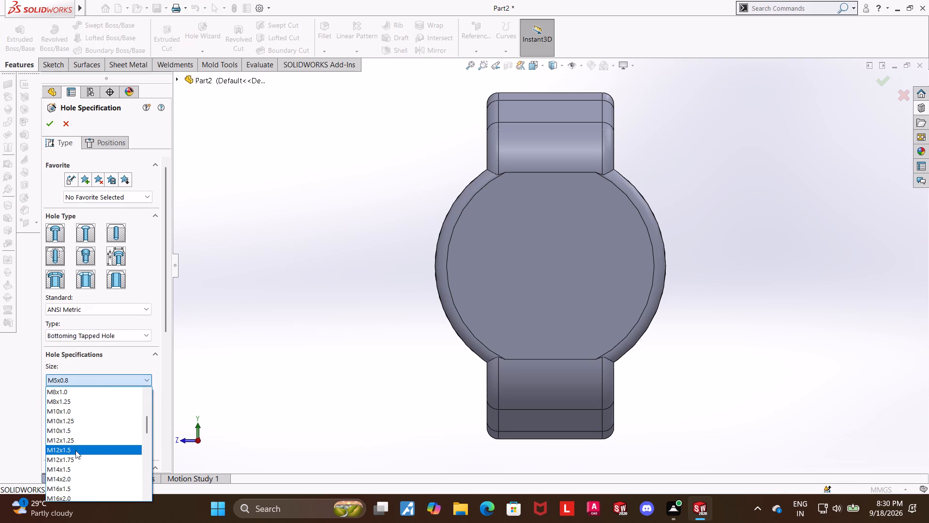
pyautogui.click(75, 450)
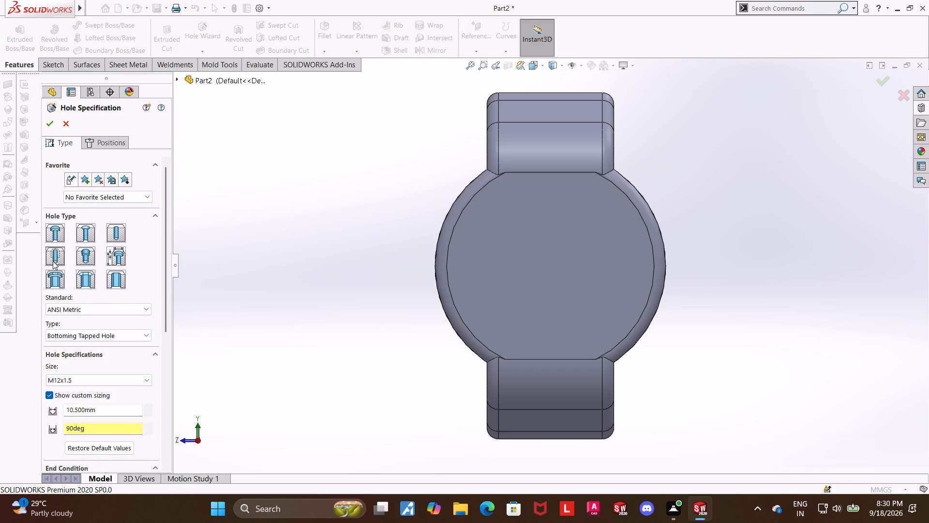
pyautogui.click(53, 261)
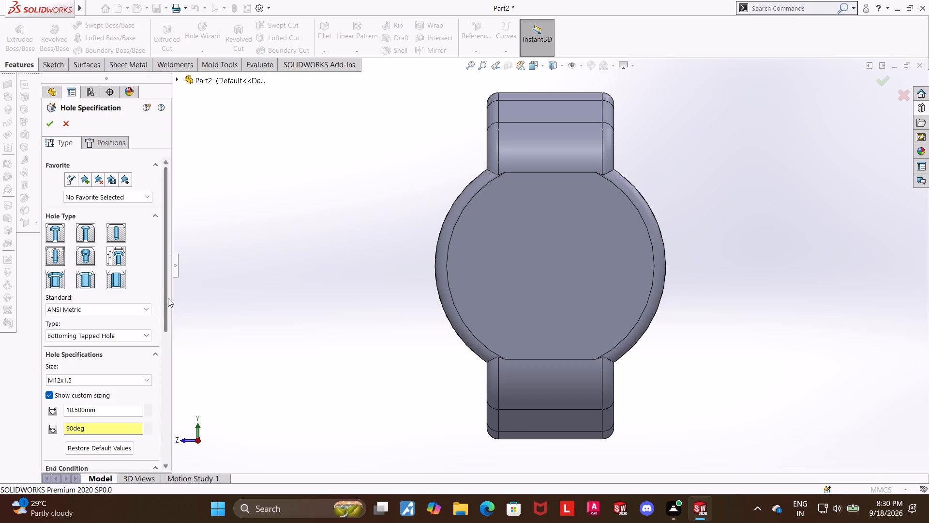
pyautogui.moveTo(167, 298); pyautogui.dragTo(171, 395)
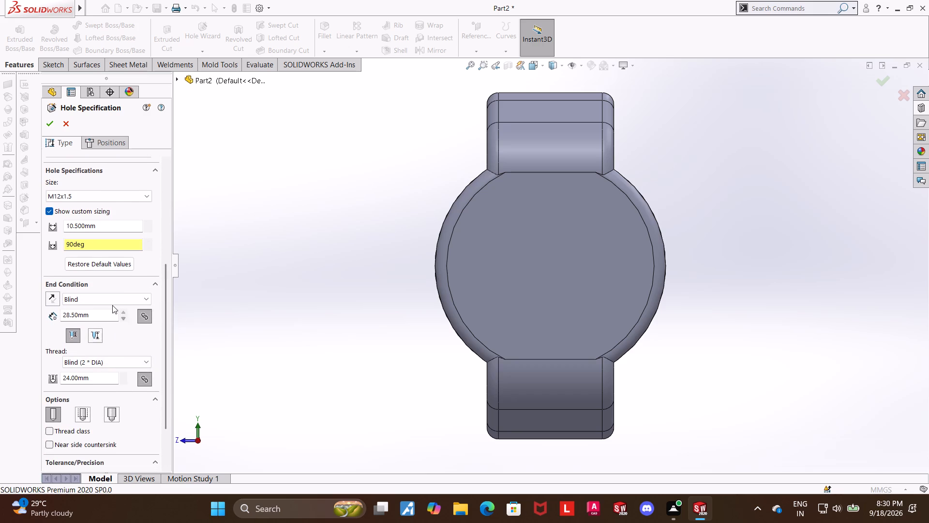
pyautogui.click(110, 302)
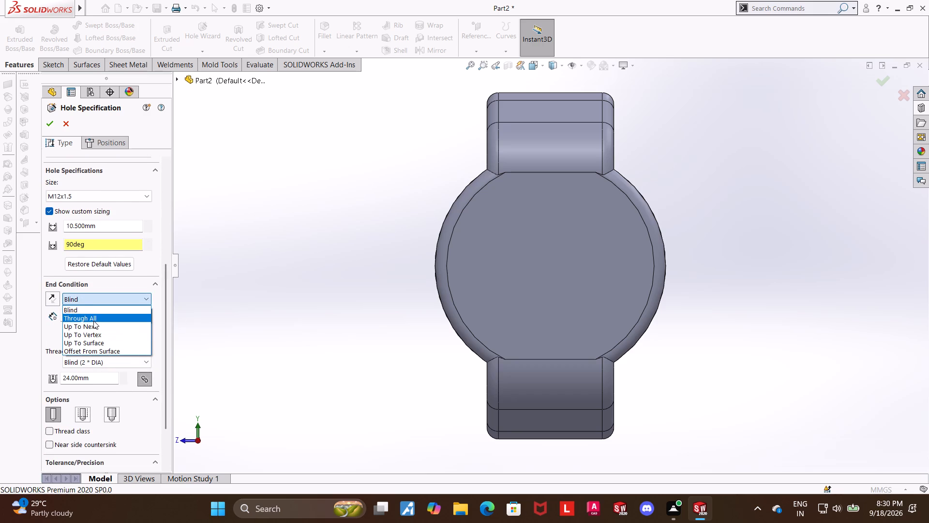
pyautogui.click(93, 321)
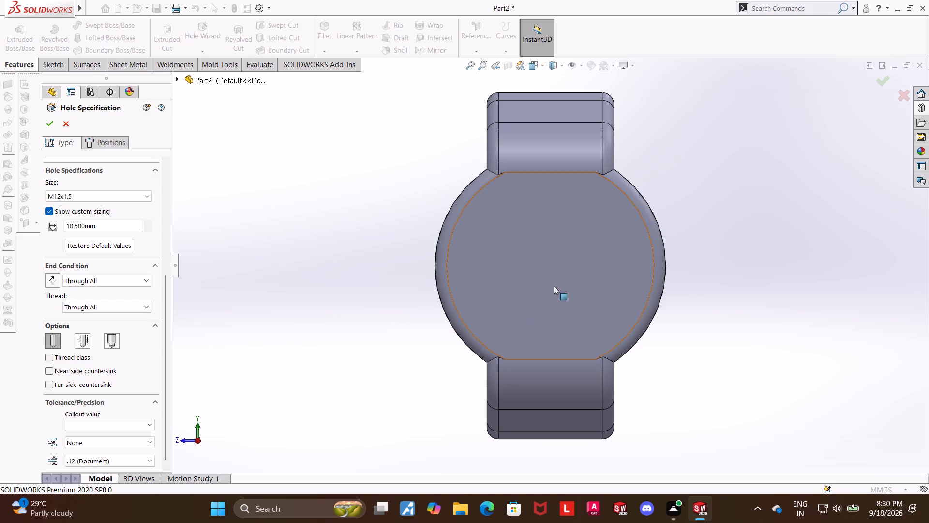
# In a 3D sketch, place hole points at the origin and near the centre of the end boss's outer face.
pyautogui.click(107, 143)
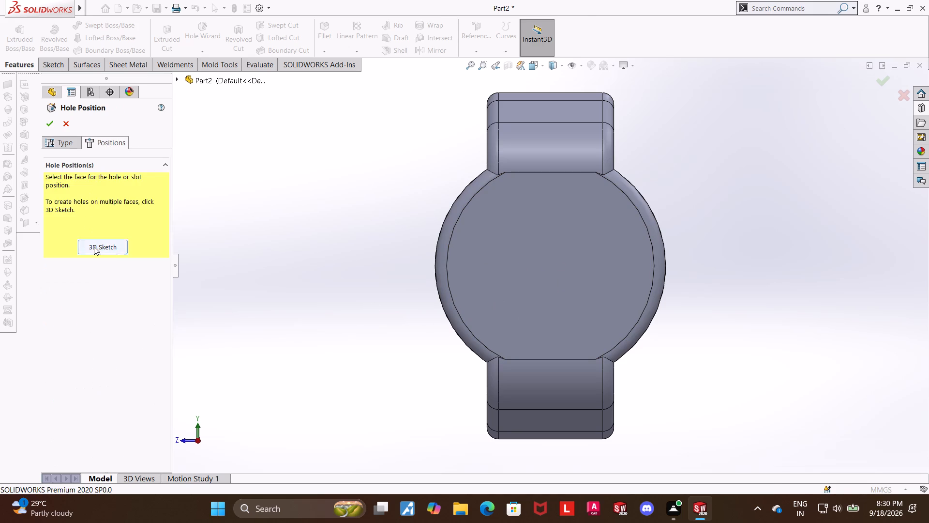
pyautogui.click(94, 246)
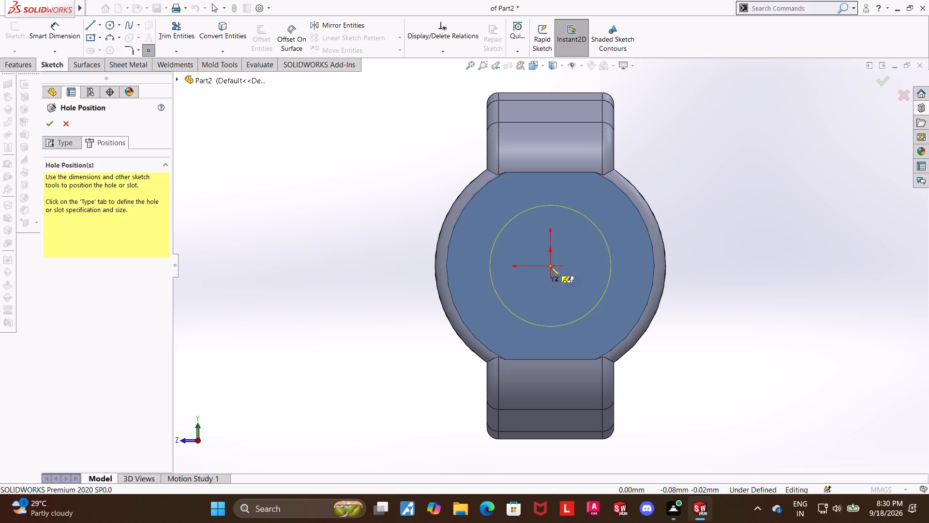
pyautogui.click(551, 266)
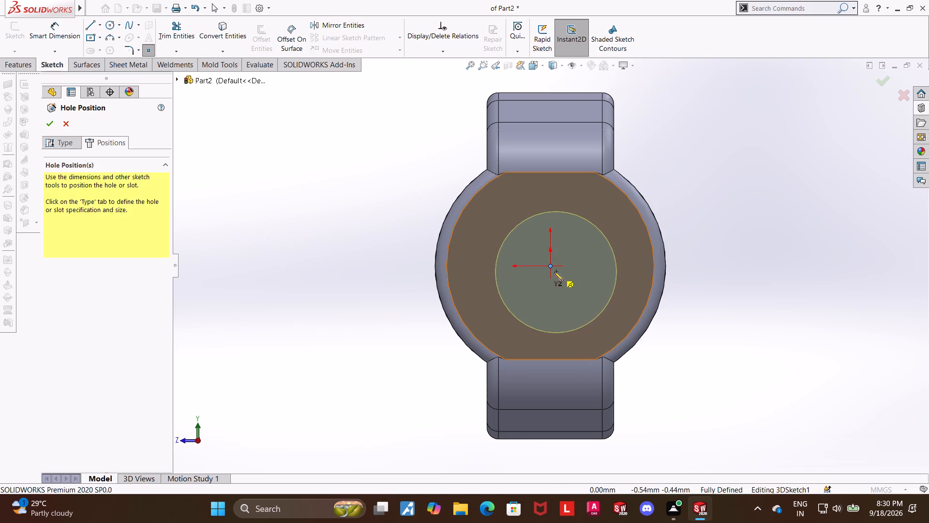
pyautogui.click(554, 271)
pyautogui.press('Escape')
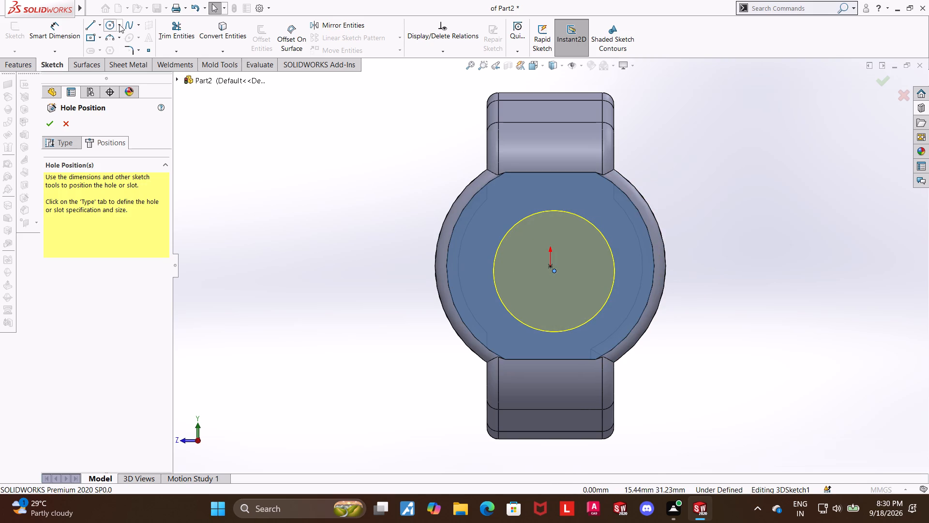
pyautogui.press('Escape')
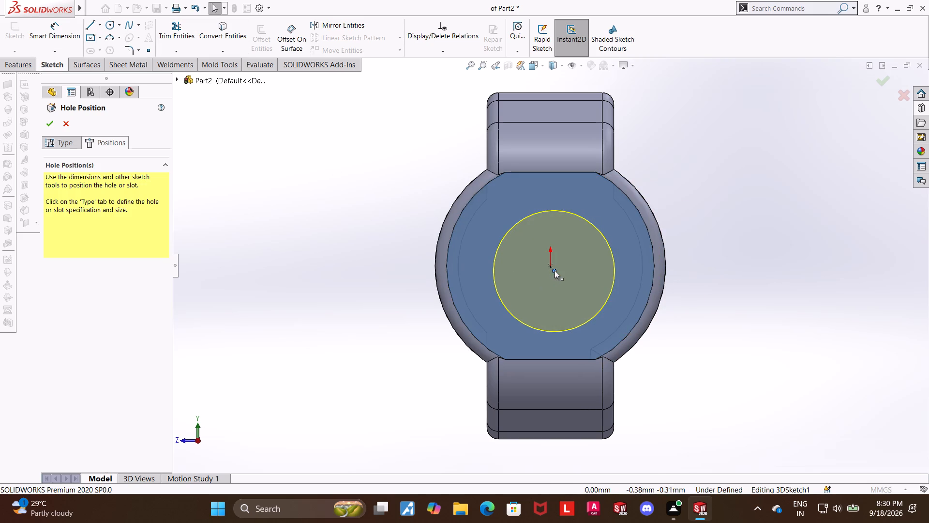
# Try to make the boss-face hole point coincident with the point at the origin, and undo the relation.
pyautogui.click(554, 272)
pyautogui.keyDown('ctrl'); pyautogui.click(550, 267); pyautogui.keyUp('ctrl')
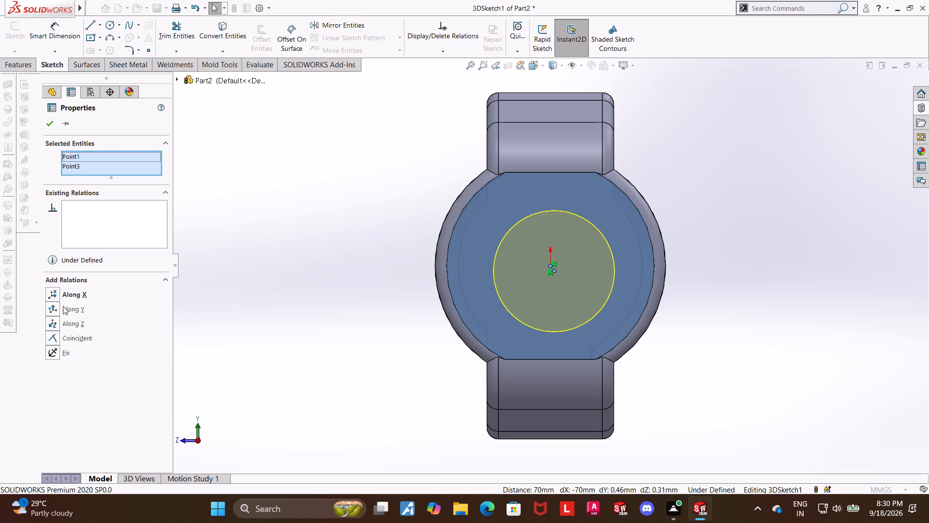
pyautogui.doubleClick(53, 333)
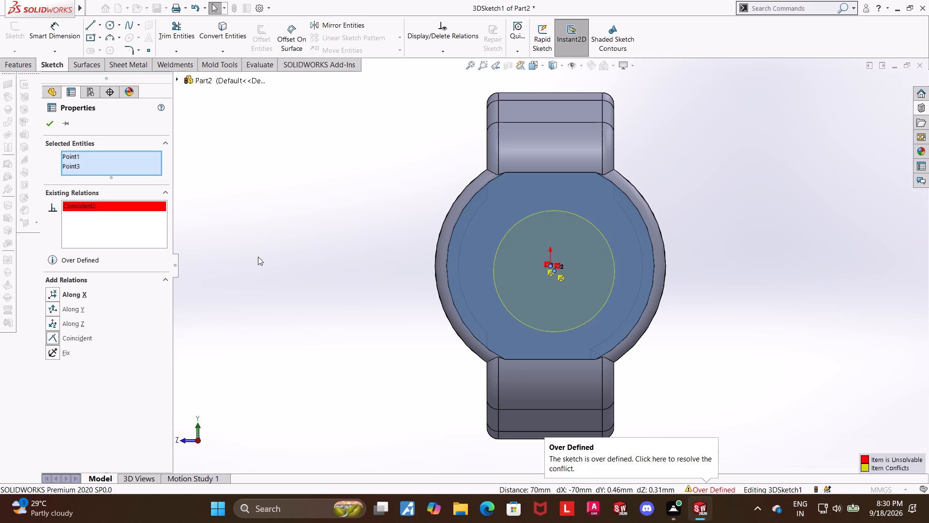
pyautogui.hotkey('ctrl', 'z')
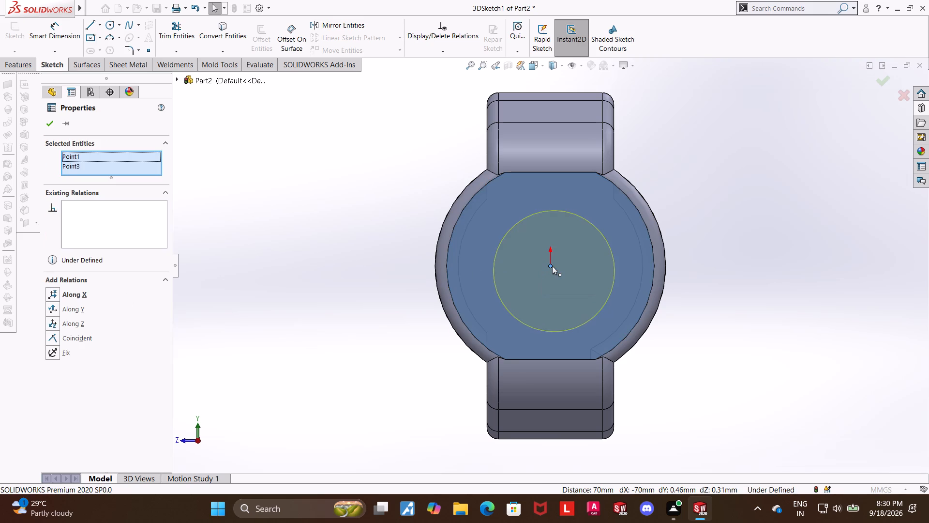
# Align the boss-face hole point with the origin point using an Along X relation and create the tapped hole.
pyautogui.click(555, 272)
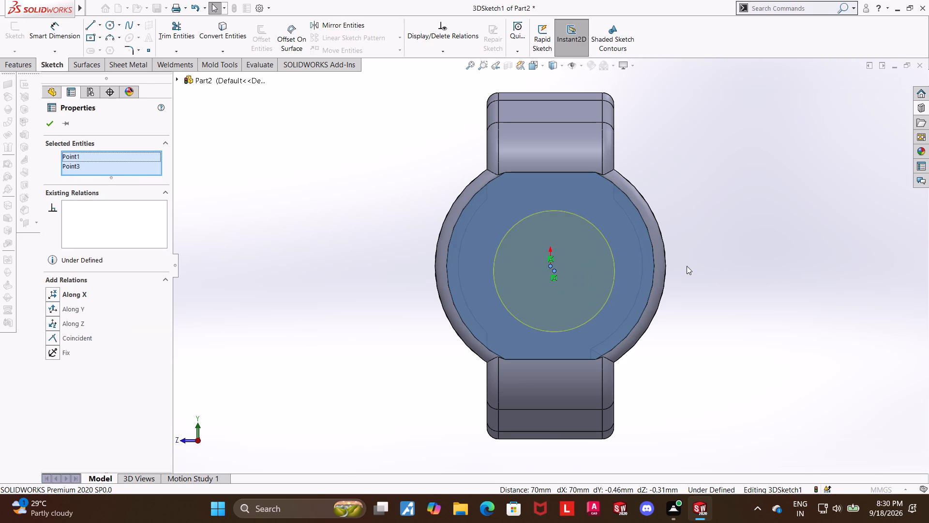
pyautogui.press('Escape')
pyautogui.scroll(-3, 548, 266)
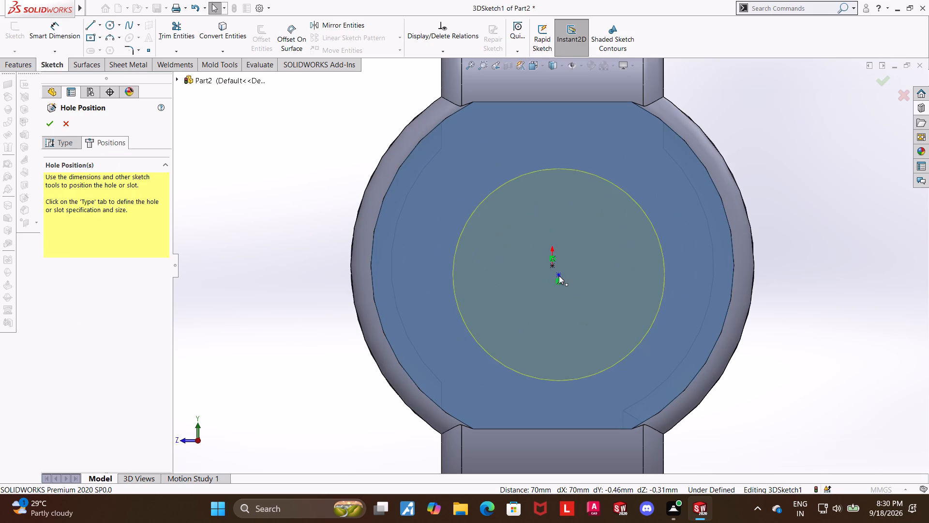
pyautogui.click(559, 276)
pyautogui.keyDown('ctrl'); pyautogui.click(554, 267); pyautogui.keyUp('ctrl')
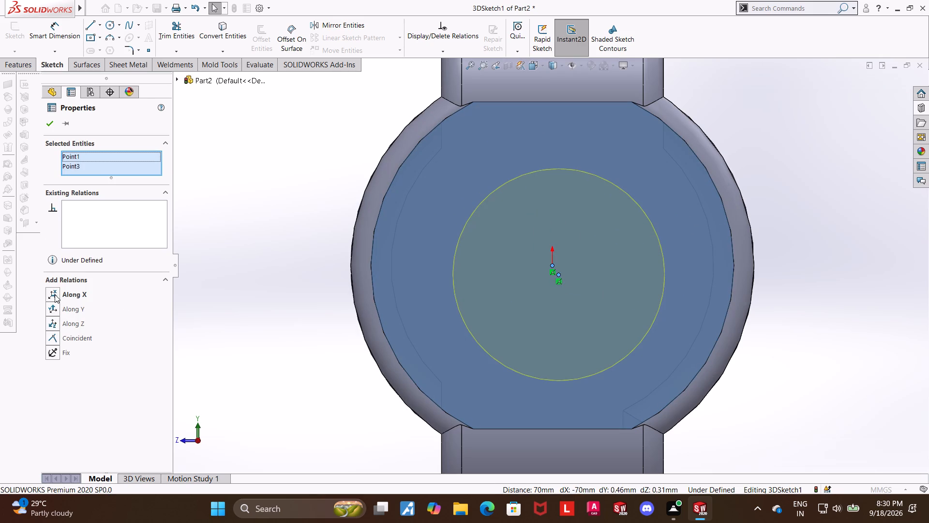
pyautogui.click(55, 294)
pyautogui.click(48, 129)
pyautogui.scroll(1, 729, 221)
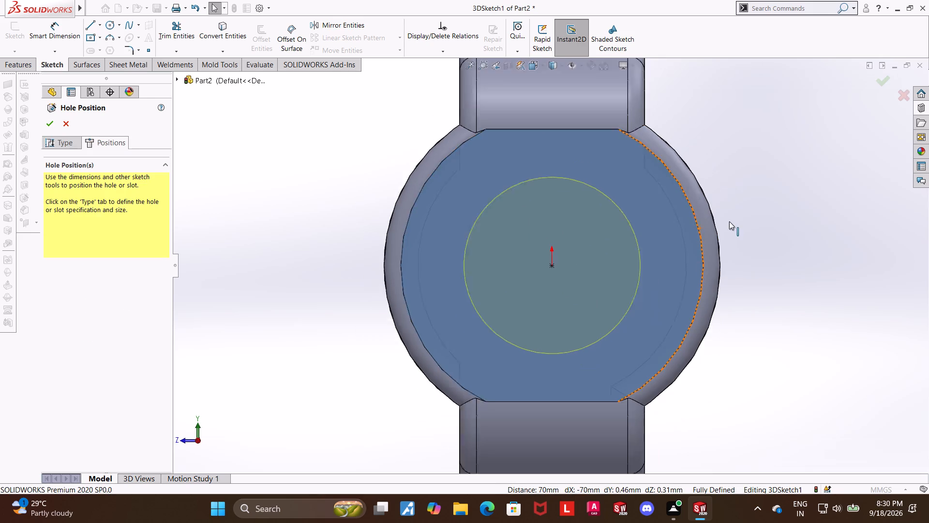
pyautogui.scroll(1, 729, 221)
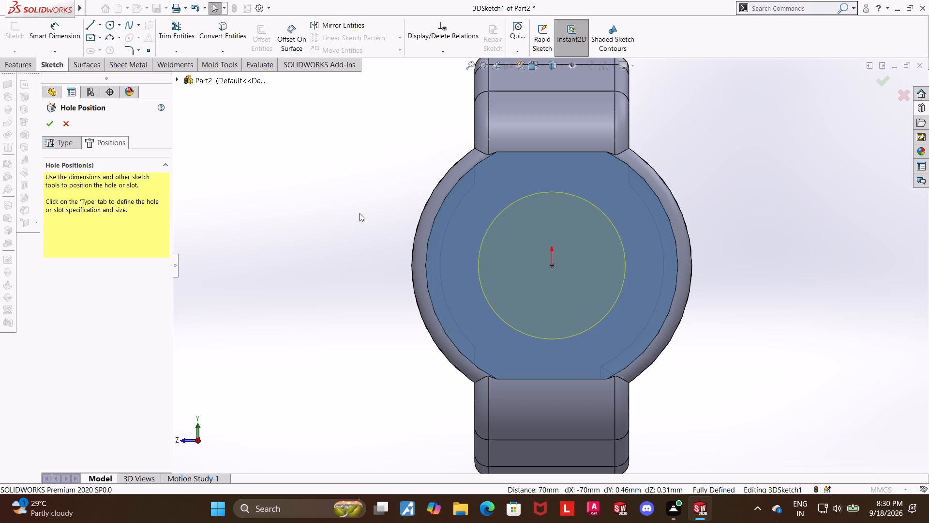
pyautogui.click(53, 123)
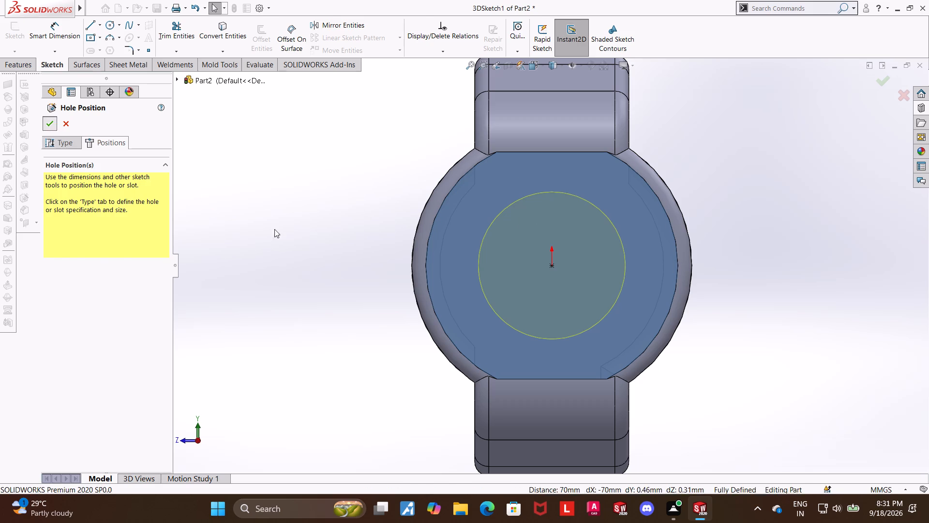
pyautogui.moveTo(302, 242); pyautogui.dragTo(257, 249, button='middle')
pyautogui.scroll(5, 316, 261)
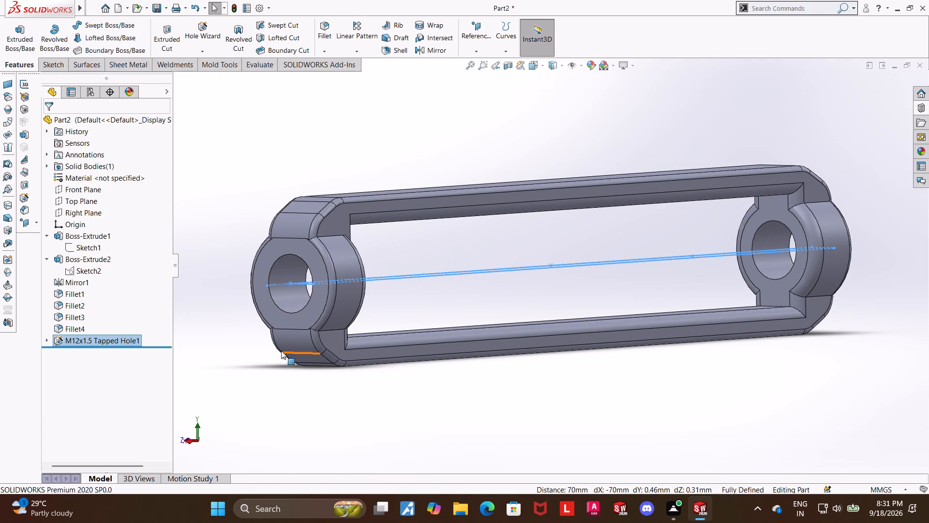
pyautogui.click(239, 350)
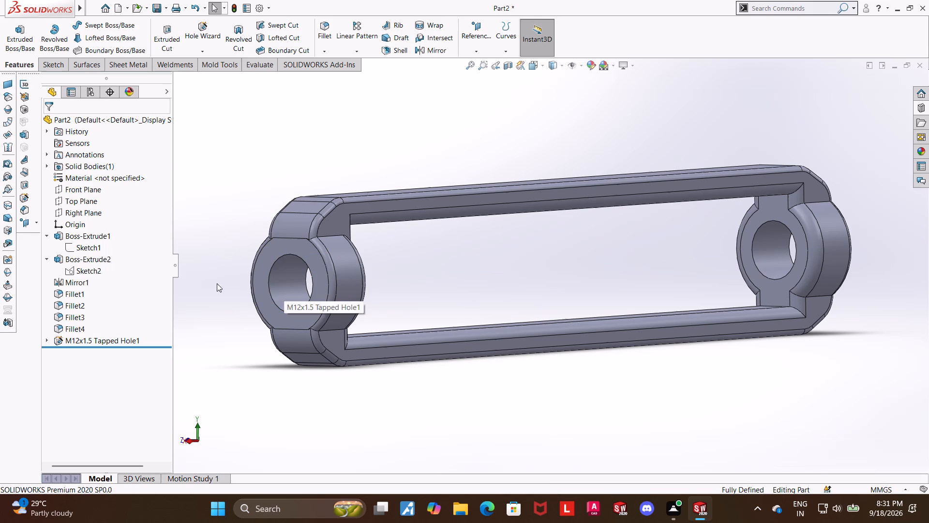
# Edit the M12x1.5 tapped hole feature to use the cosmetic thread option with a thread callout.
pyautogui.click(92, 337)
pyautogui.click(97, 301)
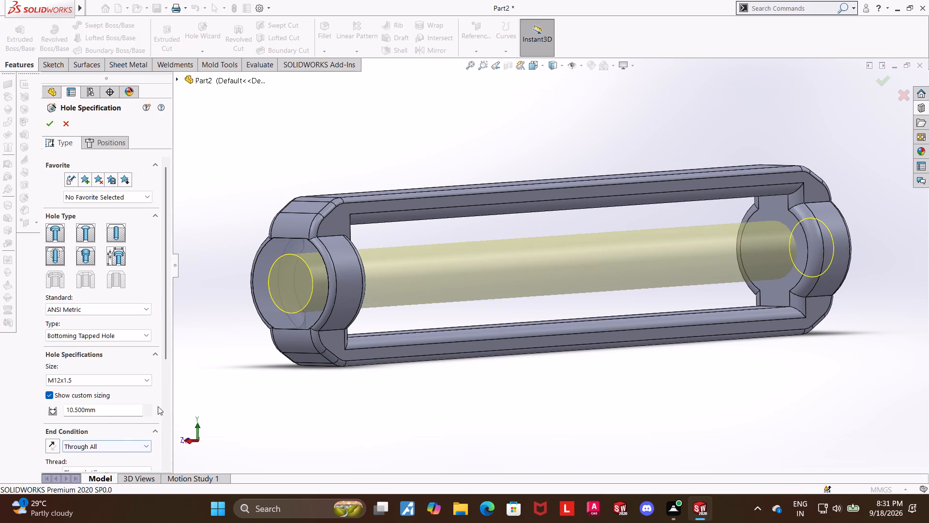
pyautogui.moveTo(164, 334); pyautogui.dragTo(170, 405)
pyautogui.click(80, 394)
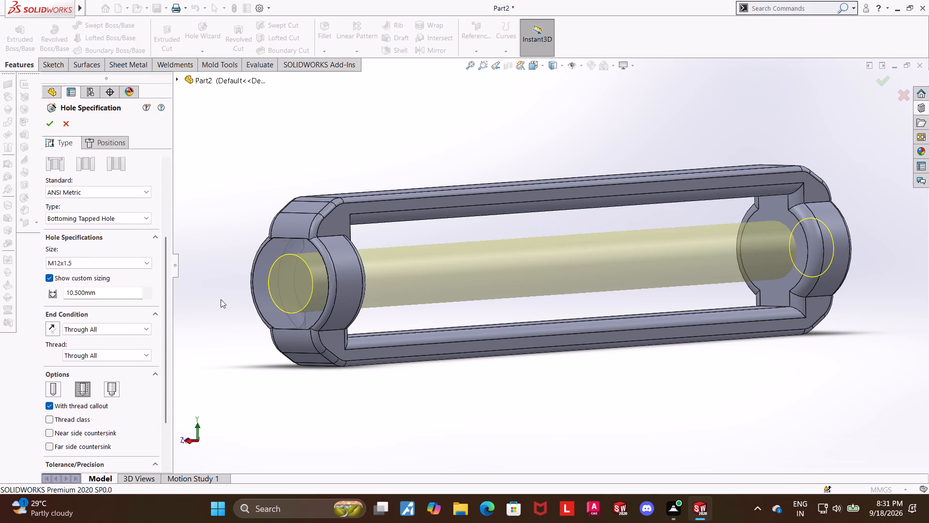
pyautogui.click(50, 122)
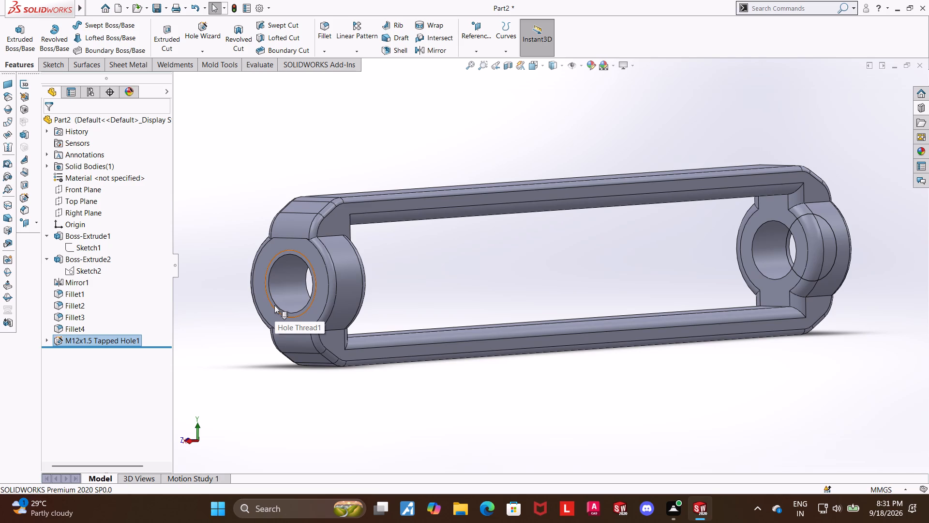
pyautogui.click(264, 138)
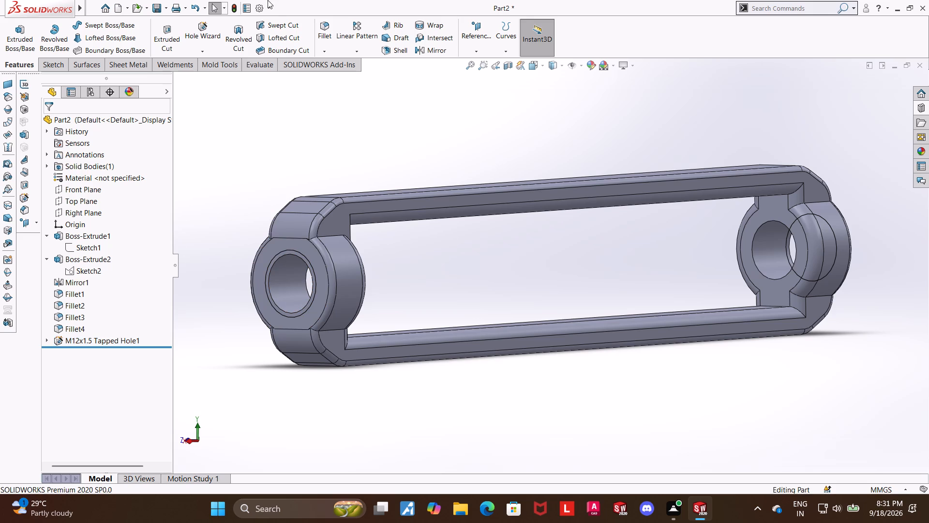
# Enable shaded cosmetic threads in the document's Detailing display filter.
pyautogui.click(268, 8)
pyautogui.click(260, 6)
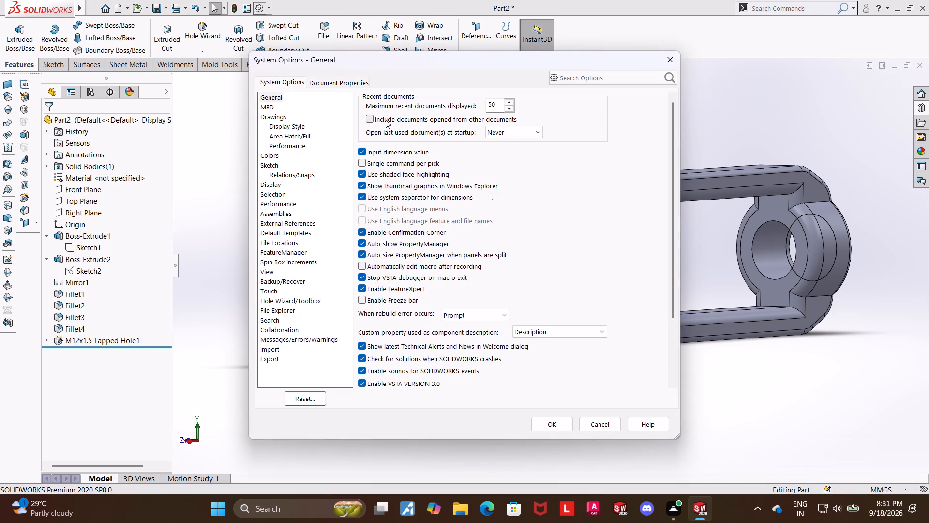
pyautogui.click(336, 85)
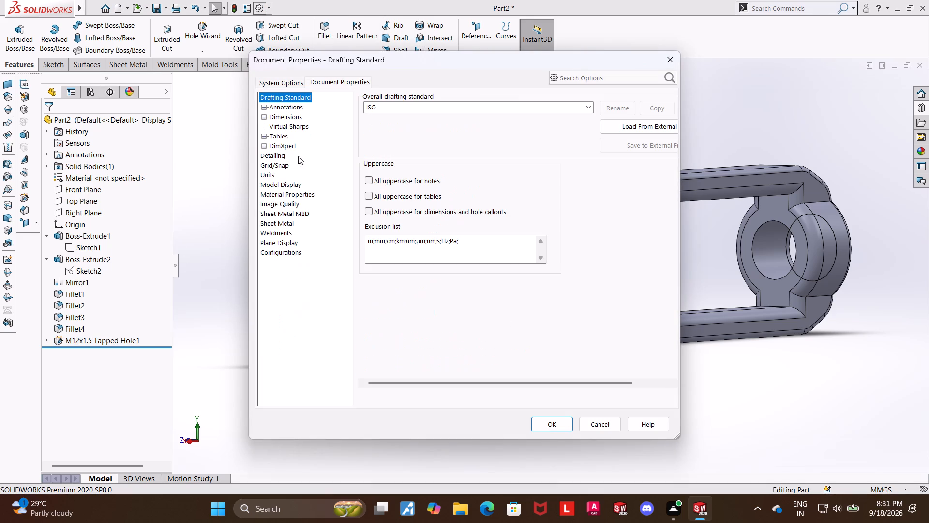
pyautogui.click(281, 154)
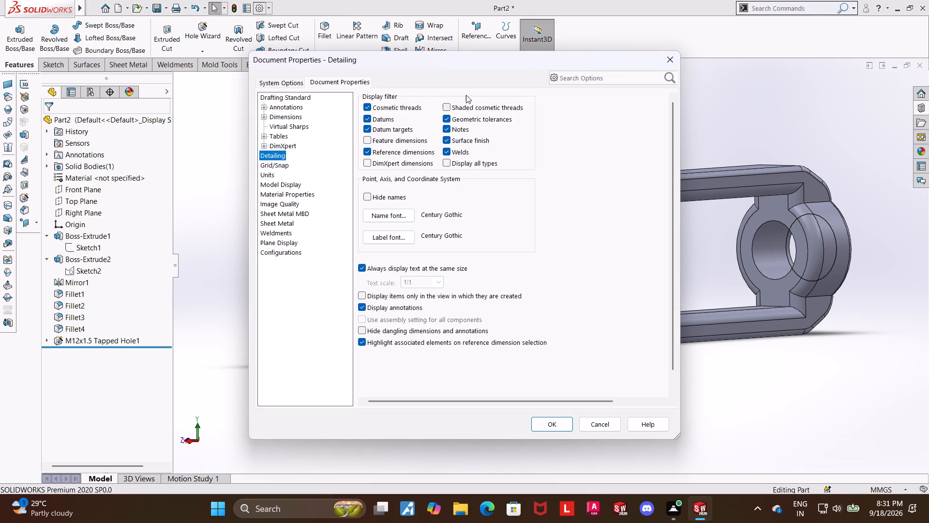
pyautogui.click(445, 106)
pyautogui.click(550, 424)
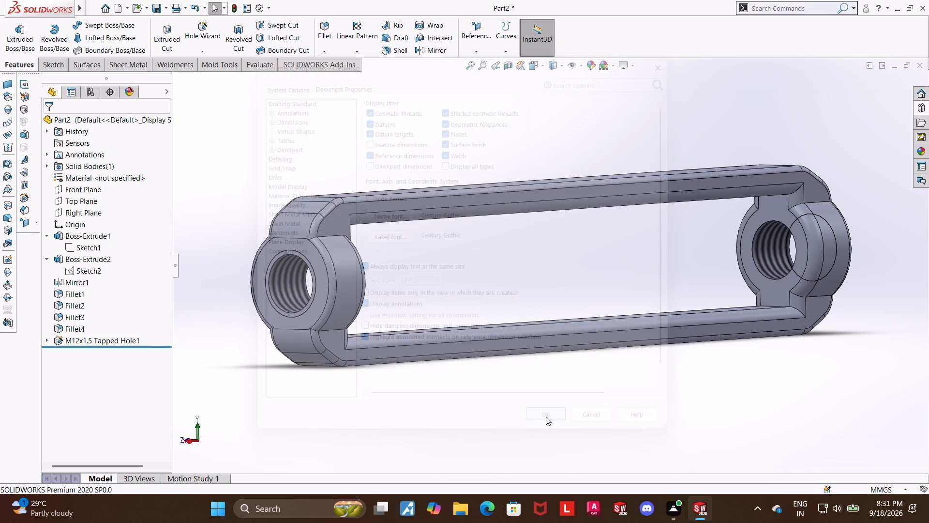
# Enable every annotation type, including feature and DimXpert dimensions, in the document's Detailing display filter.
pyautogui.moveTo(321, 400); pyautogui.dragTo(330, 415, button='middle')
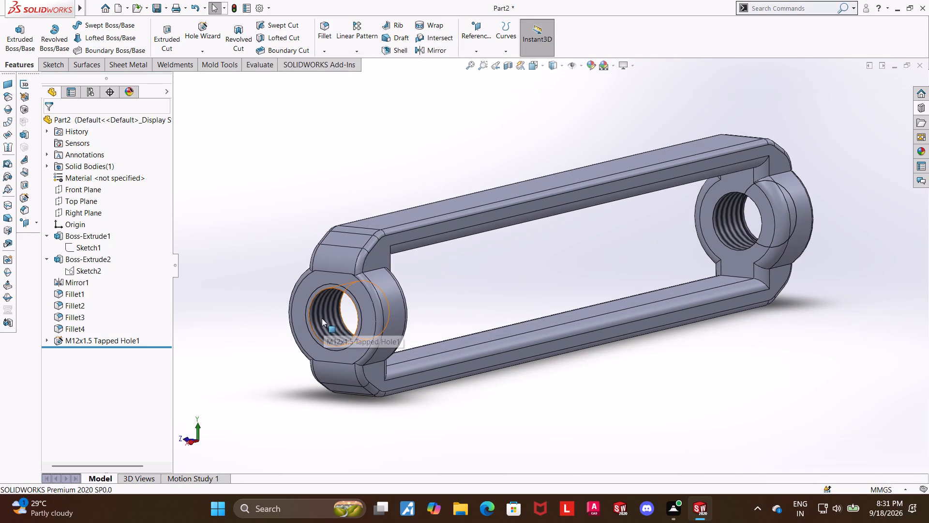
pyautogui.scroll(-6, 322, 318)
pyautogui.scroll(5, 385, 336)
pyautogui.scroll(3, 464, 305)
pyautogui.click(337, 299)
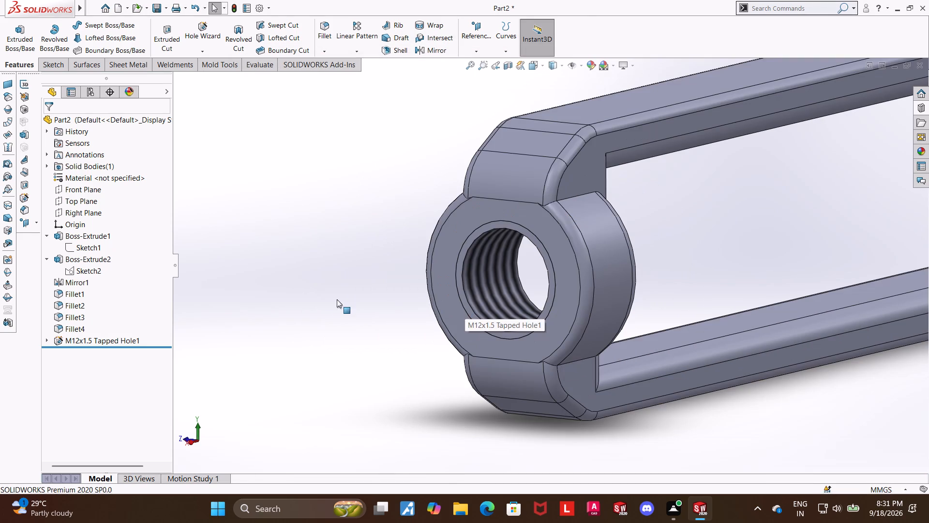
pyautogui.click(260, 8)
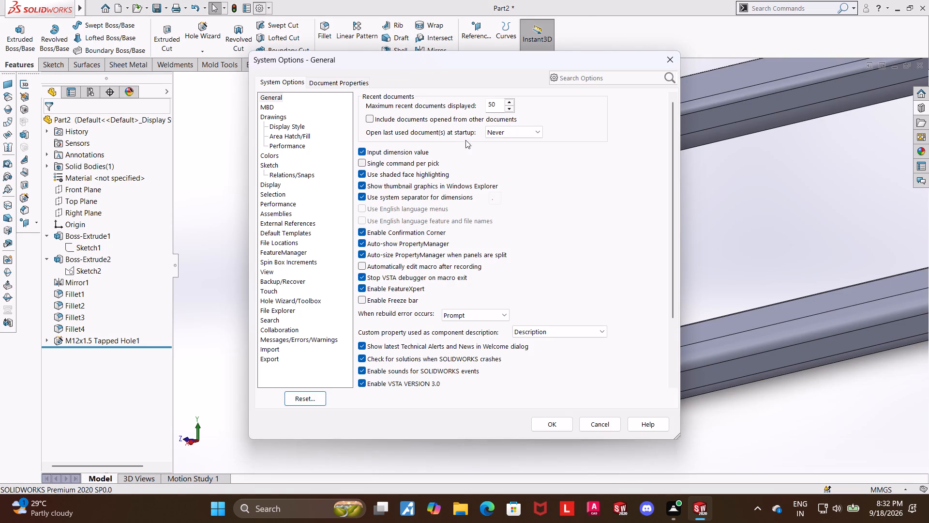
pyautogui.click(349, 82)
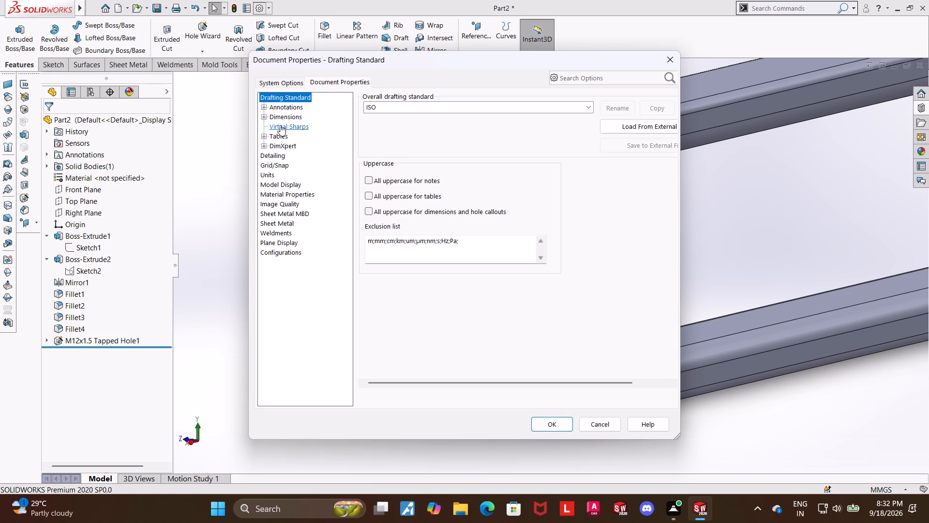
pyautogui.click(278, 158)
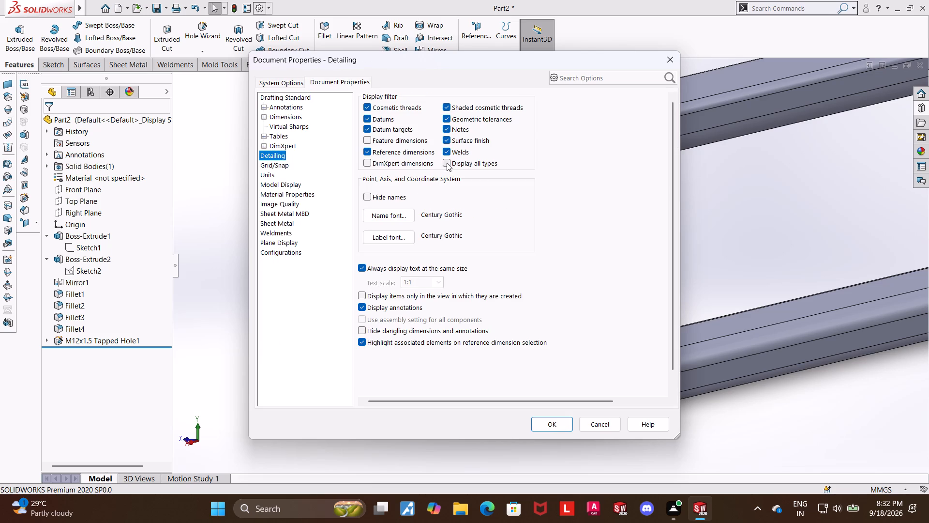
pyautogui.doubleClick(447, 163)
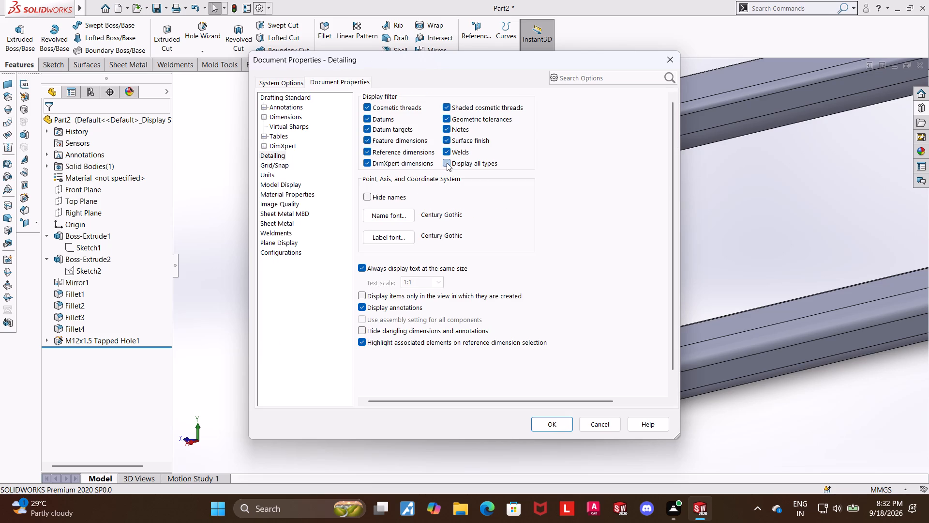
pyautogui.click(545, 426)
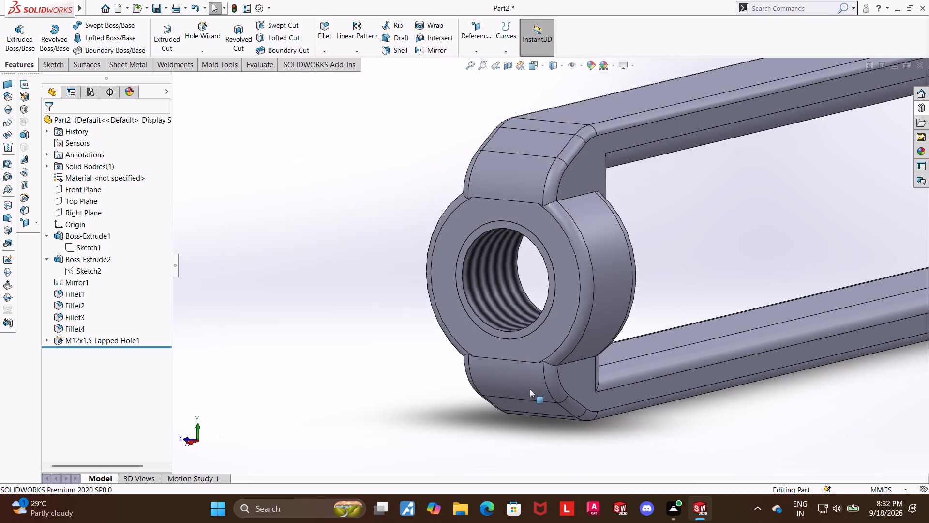
# Disable Display all types, DimXpert dimensions and reference dimensions in the document's Detailing display filter.
pyautogui.scroll(5, 520, 339)
pyautogui.scroll(4, 564, 245)
pyautogui.scroll(-3, 579, 223)
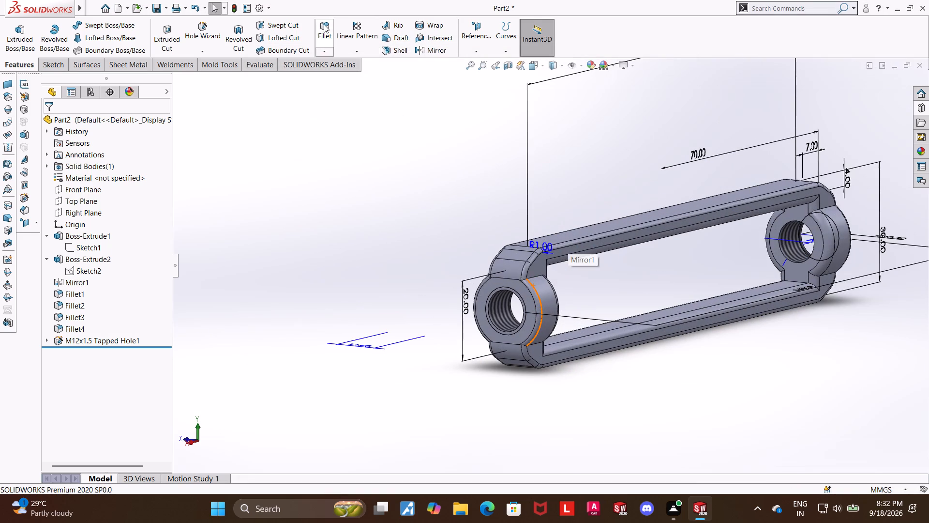
pyautogui.click(255, 5)
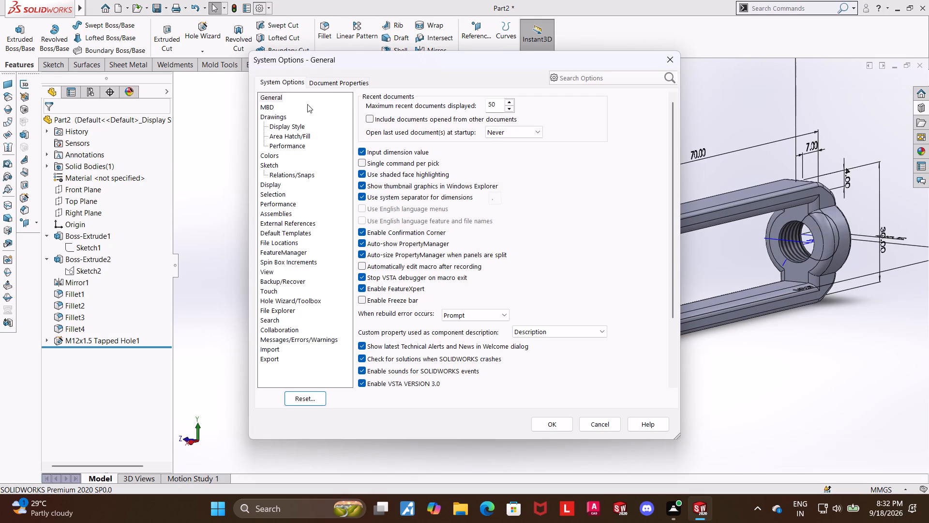
pyautogui.click(322, 83)
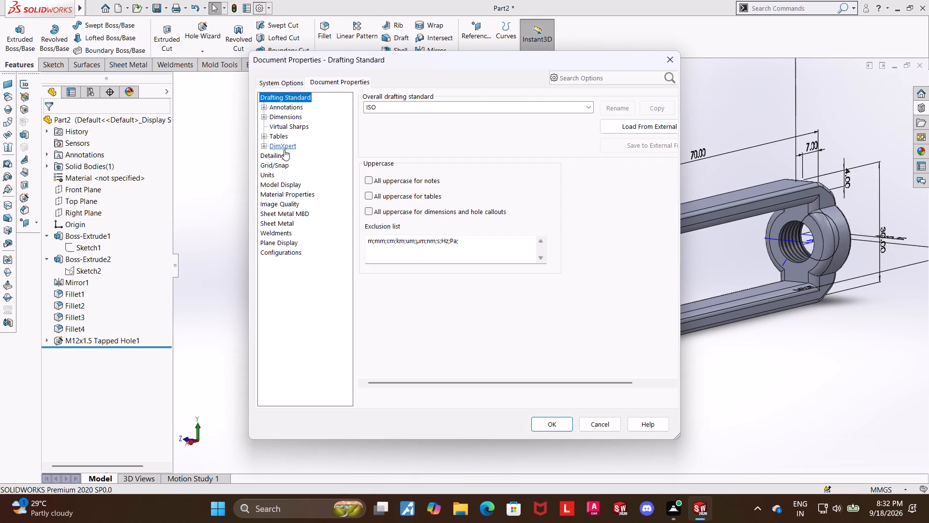
pyautogui.click(279, 154)
pyautogui.click(445, 162)
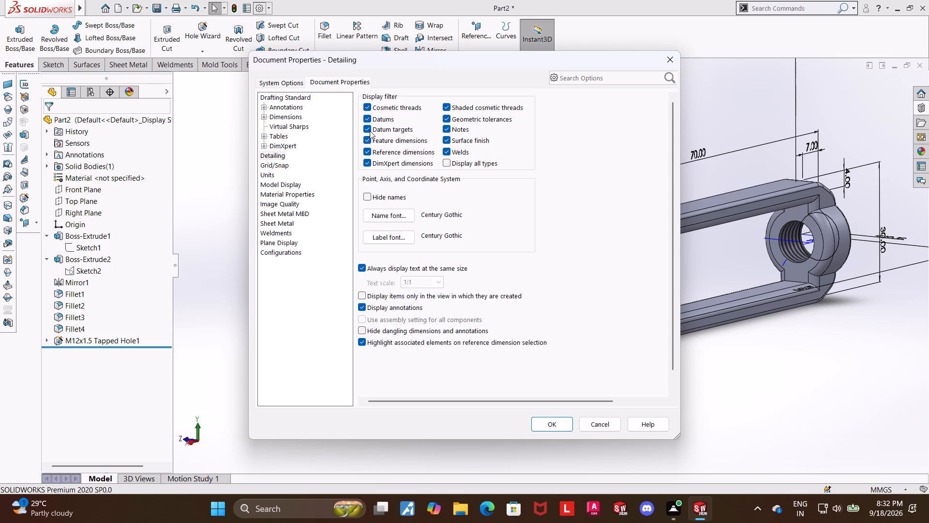
pyautogui.click(366, 162)
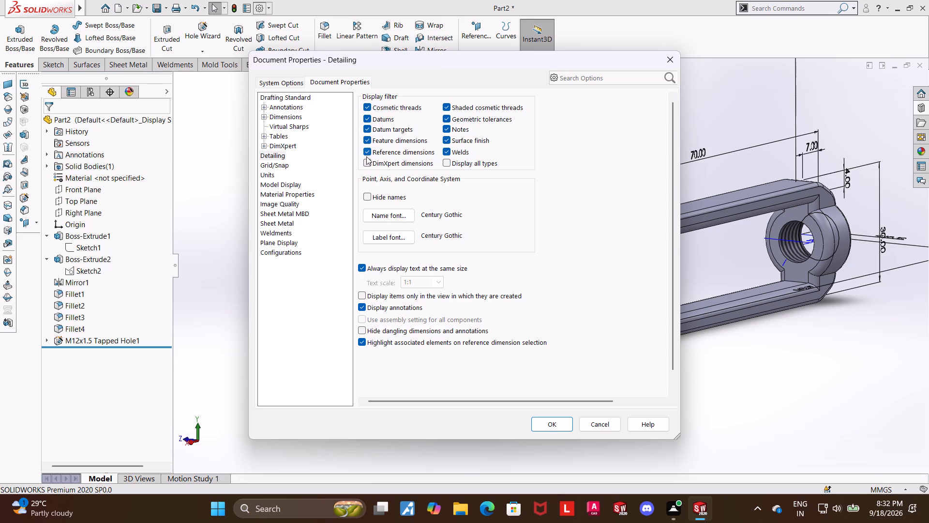
pyautogui.click(366, 153)
pyautogui.click(548, 423)
# Disable feature dimensions and shaded cosmetic threads in the document's Detailing display filter.
pyautogui.scroll(2, 628, 348)
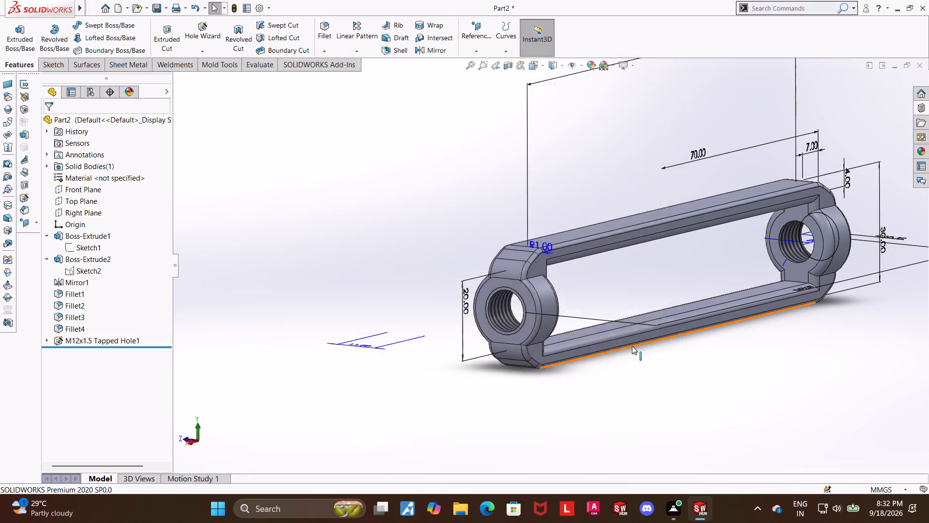
pyautogui.scroll(2, 632, 346)
pyautogui.scroll(-2, 674, 266)
pyautogui.click(257, 8)
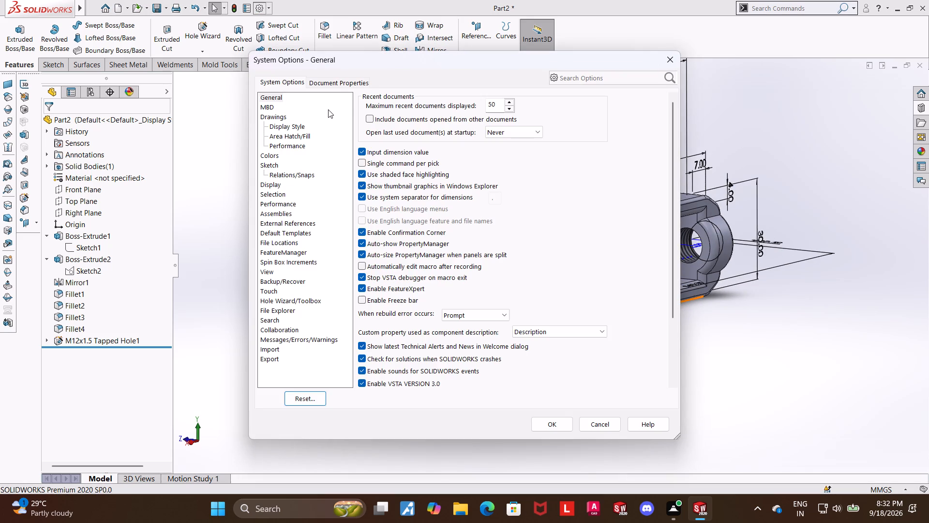
pyautogui.click(340, 85)
pyautogui.click(284, 117)
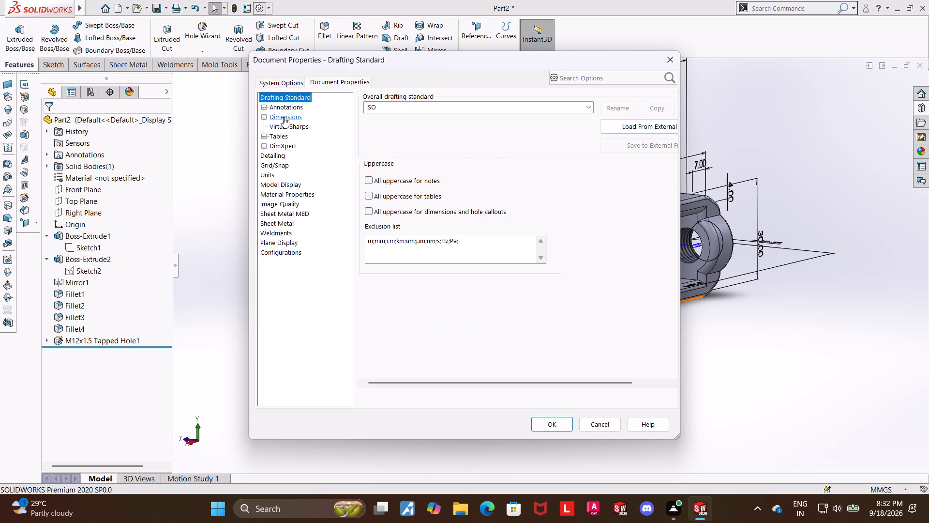
pyautogui.click(281, 158)
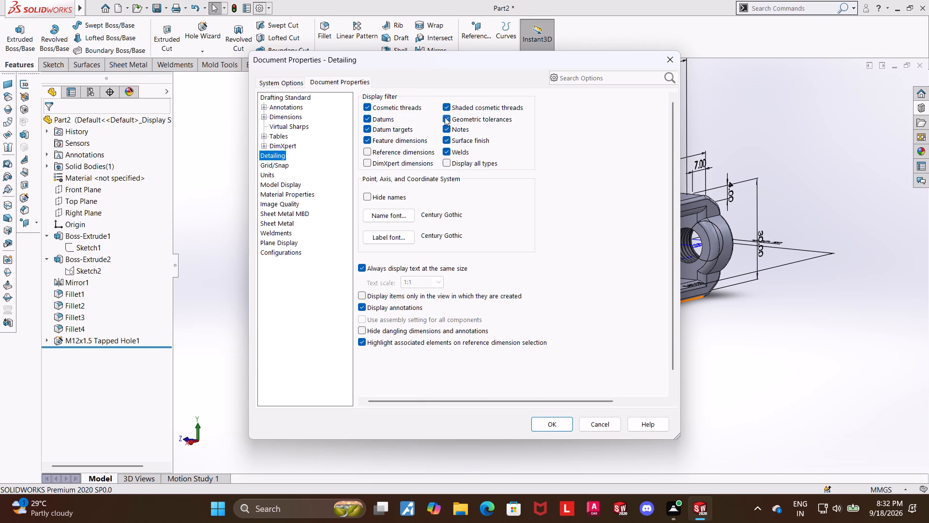
pyautogui.click(367, 142)
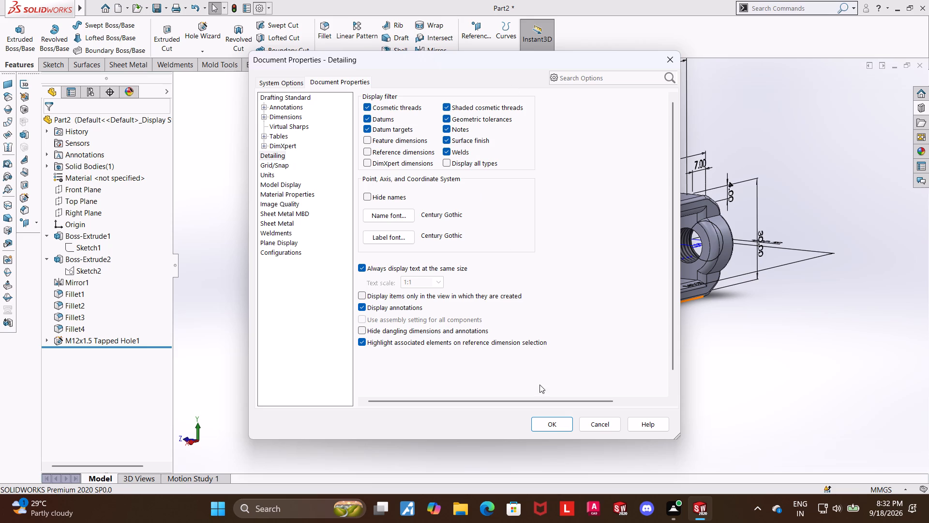
pyautogui.click(443, 108)
pyautogui.click(548, 418)
# Enable shaded cosmetic threads again in the document's Detailing display filter.
pyautogui.scroll(-2, 471, 288)
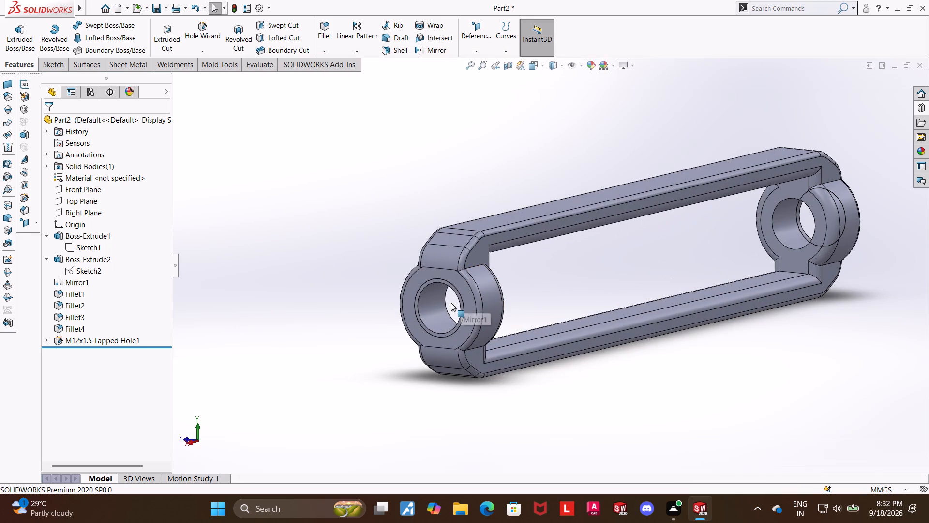
pyautogui.click(255, 10)
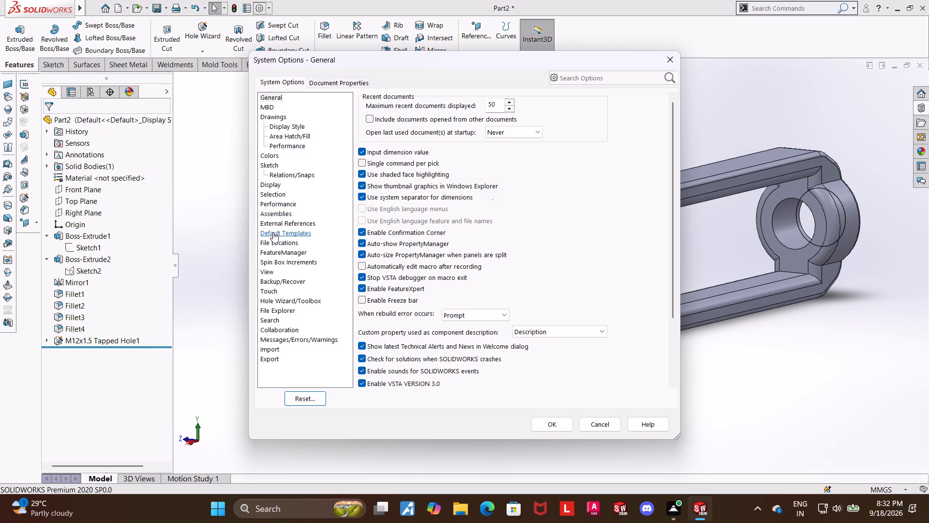
pyautogui.click(330, 82)
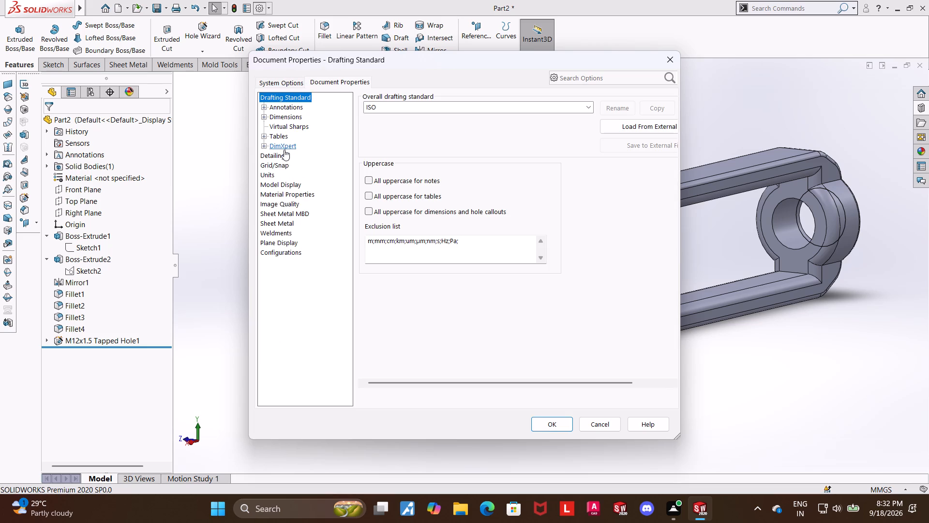
pyautogui.click(281, 154)
pyautogui.click(441, 110)
pyautogui.click(445, 110)
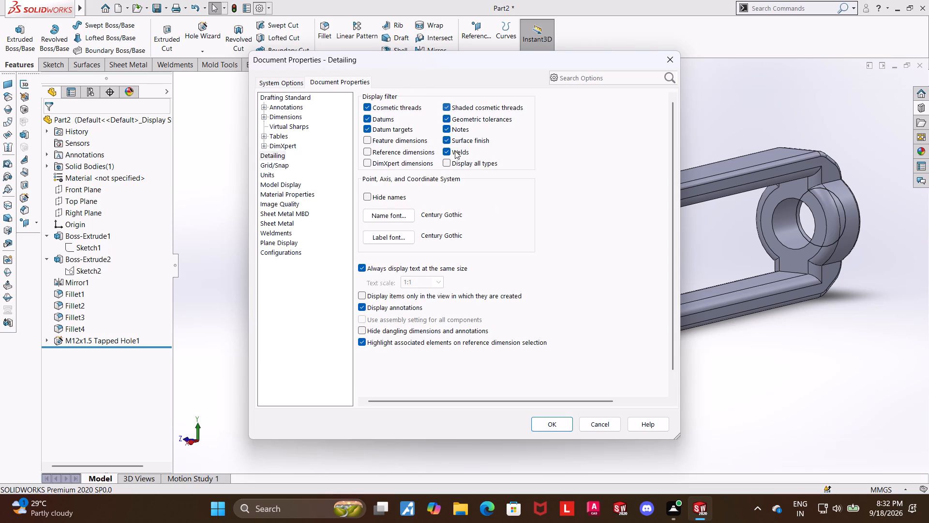
pyautogui.click(547, 424)
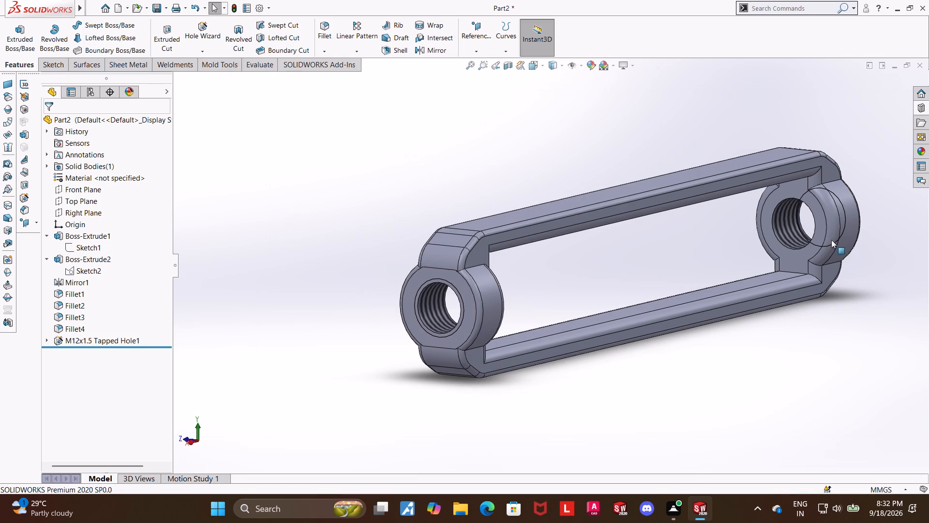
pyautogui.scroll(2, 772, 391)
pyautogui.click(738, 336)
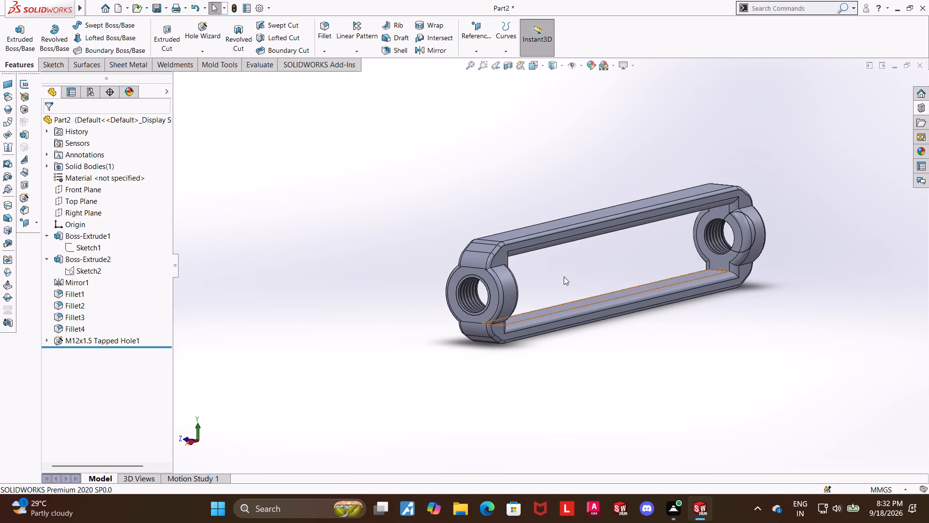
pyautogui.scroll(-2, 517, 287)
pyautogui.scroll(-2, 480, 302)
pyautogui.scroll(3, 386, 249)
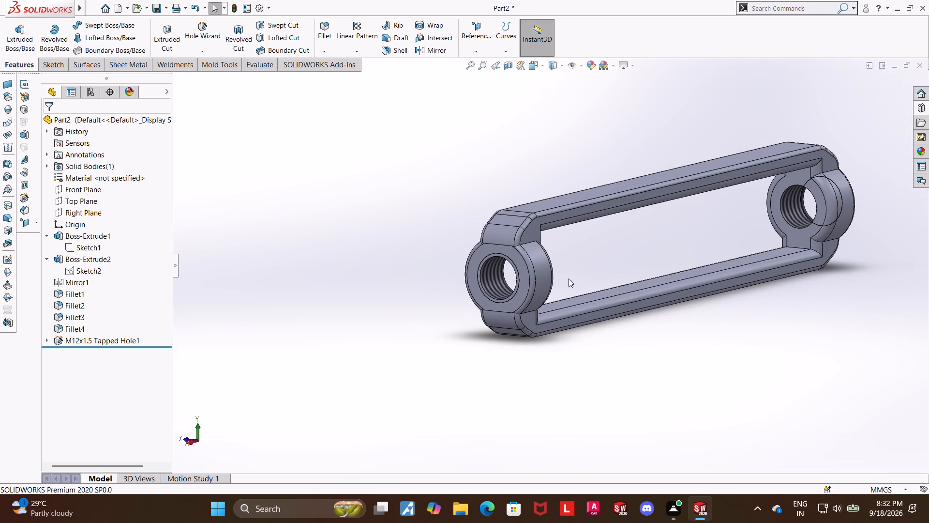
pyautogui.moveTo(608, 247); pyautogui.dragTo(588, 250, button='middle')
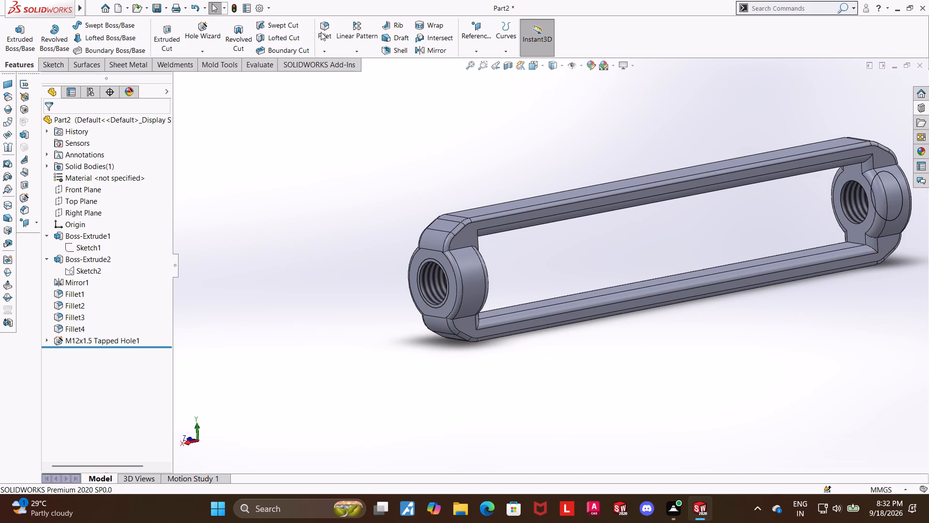
# Start a 3 mm constant-radius fillet on the two edges where one side of an end boss meets the frame.
pyautogui.click(322, 31)
pyautogui.scroll(-3, 442, 236)
pyautogui.press('3')
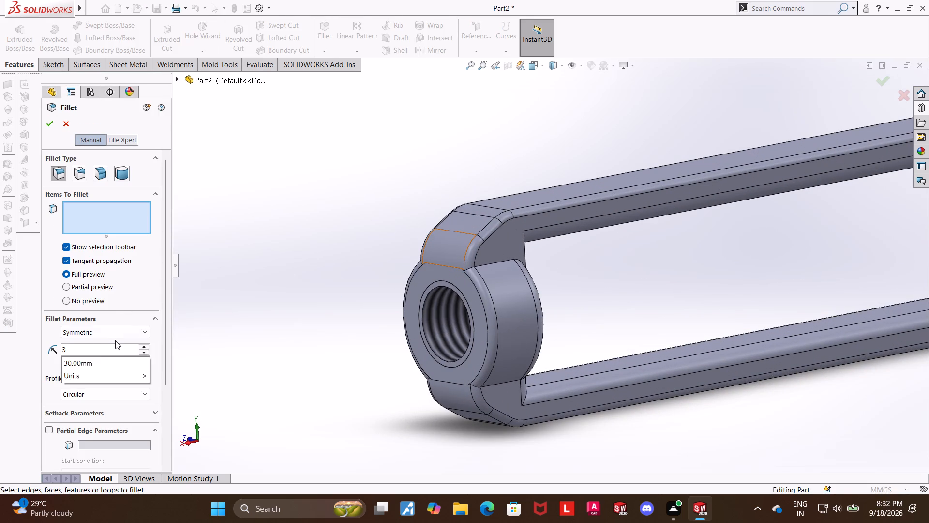
pyautogui.press('Return')
pyautogui.click(493, 263)
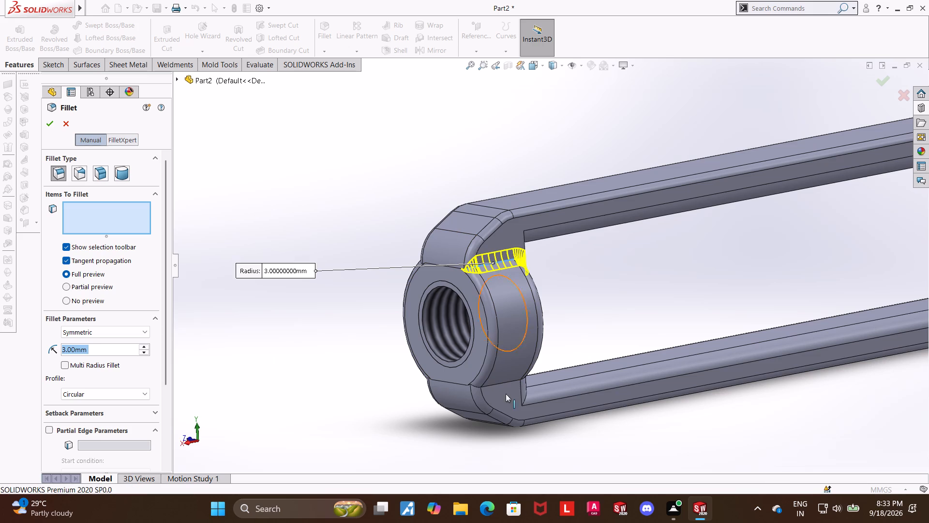
pyautogui.click(496, 384)
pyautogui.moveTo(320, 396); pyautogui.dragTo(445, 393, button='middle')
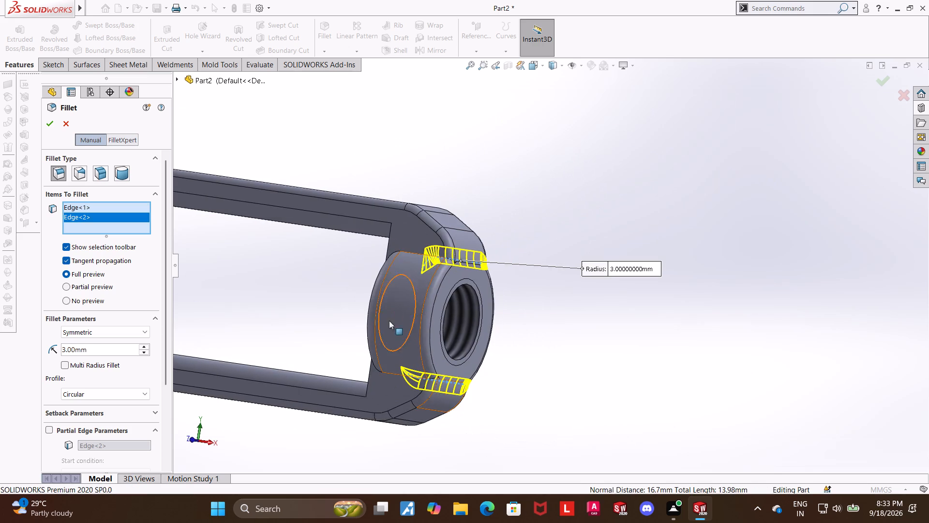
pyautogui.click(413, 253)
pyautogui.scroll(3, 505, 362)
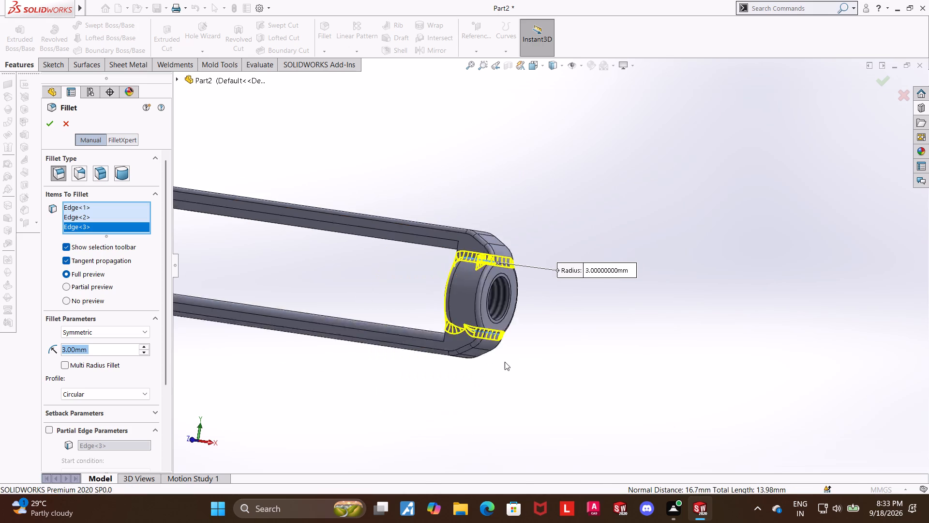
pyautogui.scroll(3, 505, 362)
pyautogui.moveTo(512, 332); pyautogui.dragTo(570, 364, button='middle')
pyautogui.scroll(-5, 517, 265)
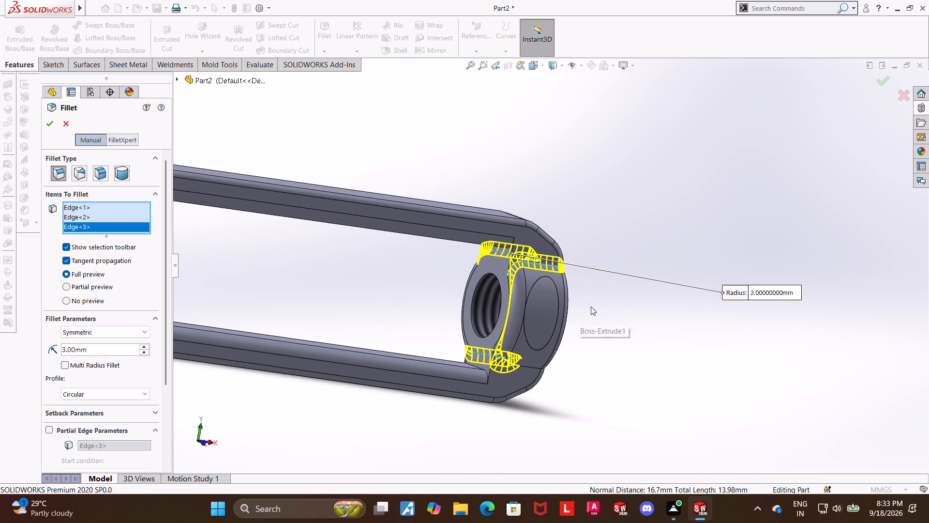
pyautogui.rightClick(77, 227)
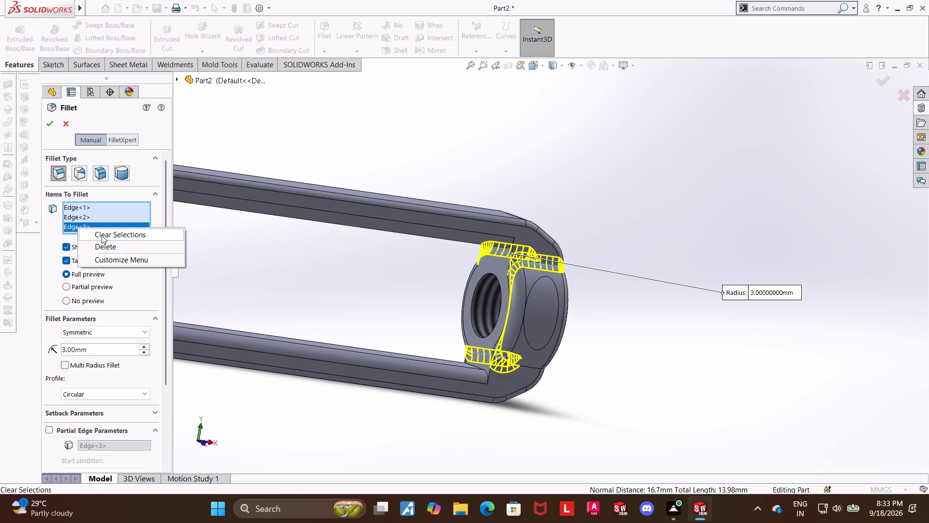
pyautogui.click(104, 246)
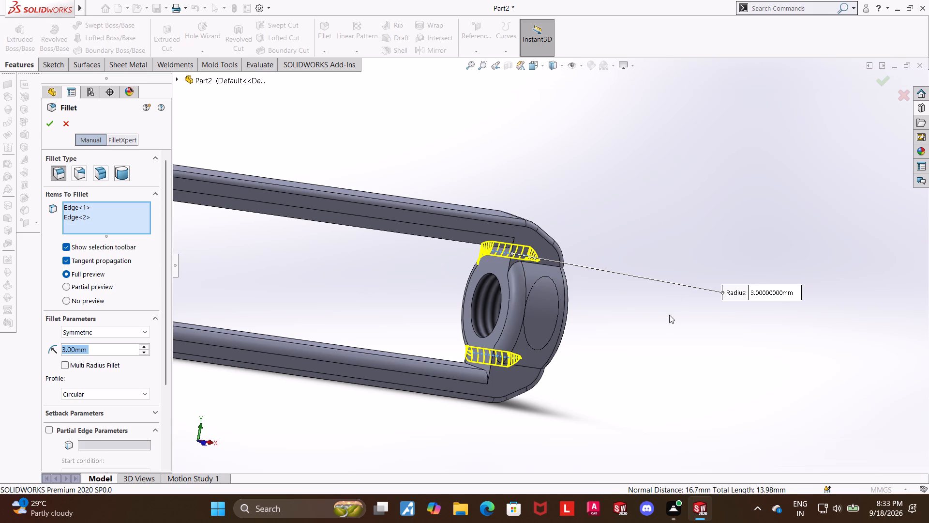
# Add the two boss-to-frame edges on the opposite side of the same end boss to the fillet.
pyautogui.moveTo(665, 320); pyautogui.dragTo(643, 357, button='middle')
pyautogui.click(535, 263)
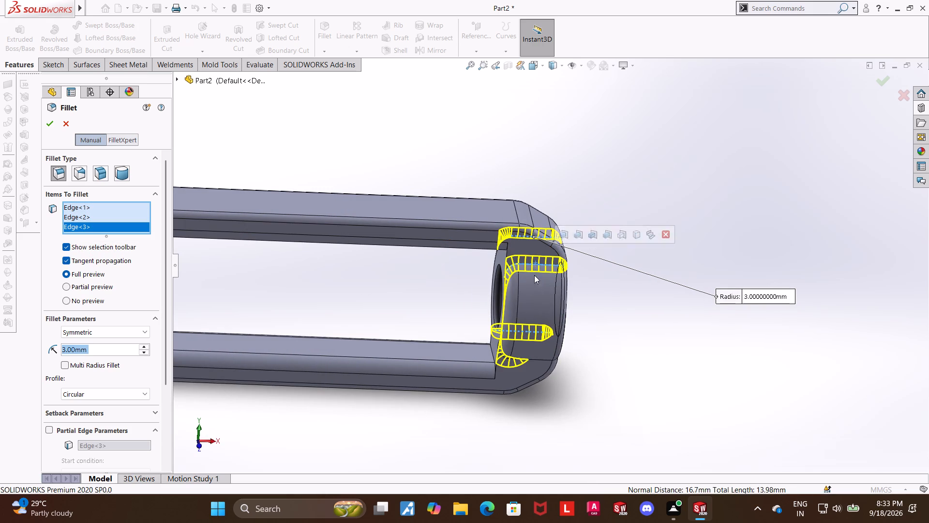
pyautogui.click(534, 359)
# Add the four boss-to-frame edges of the other end boss and apply the 3 mm fillet.
pyautogui.moveTo(650, 354); pyautogui.dragTo(675, 357, button='middle')
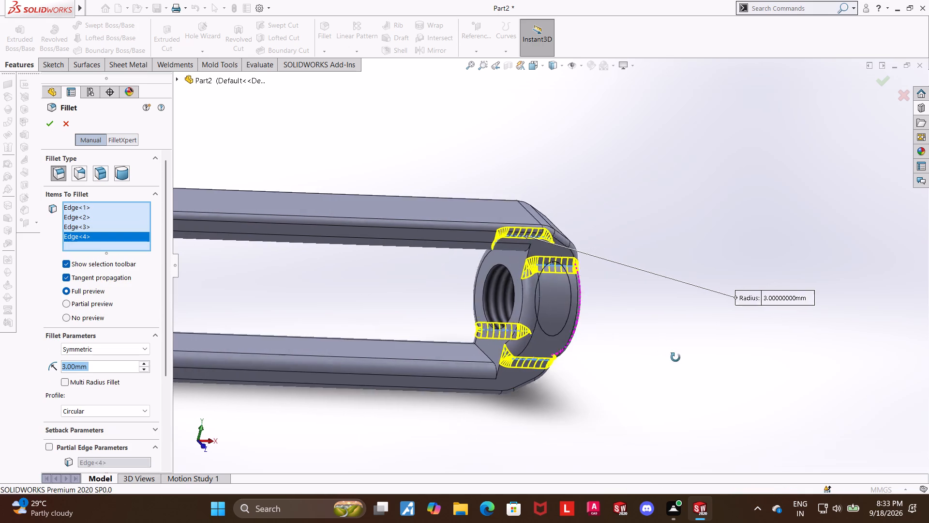
pyautogui.moveTo(675, 357); pyautogui.dragTo(716, 373, button='middle')
pyautogui.scroll(5, 703, 364)
pyautogui.scroll(-5, 424, 267)
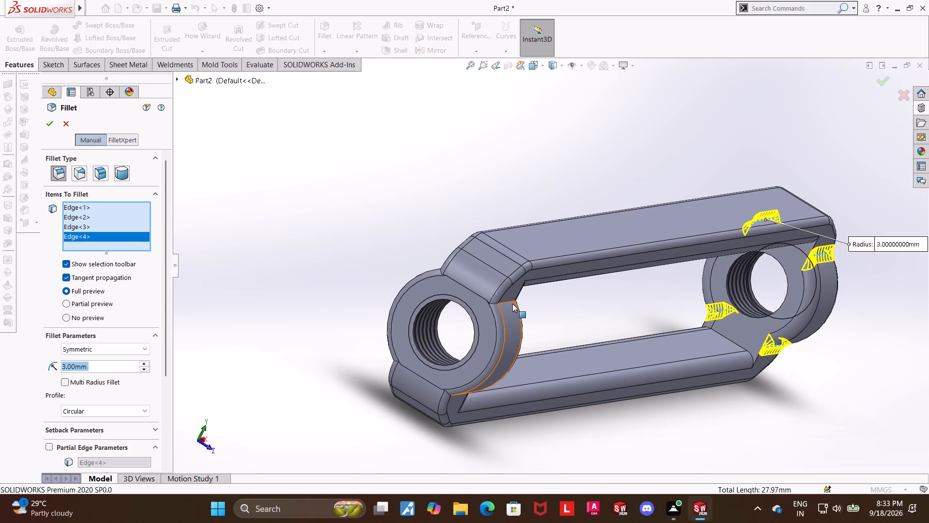
pyautogui.click(509, 302)
pyautogui.moveTo(347, 352); pyautogui.dragTo(335, 298, button='middle')
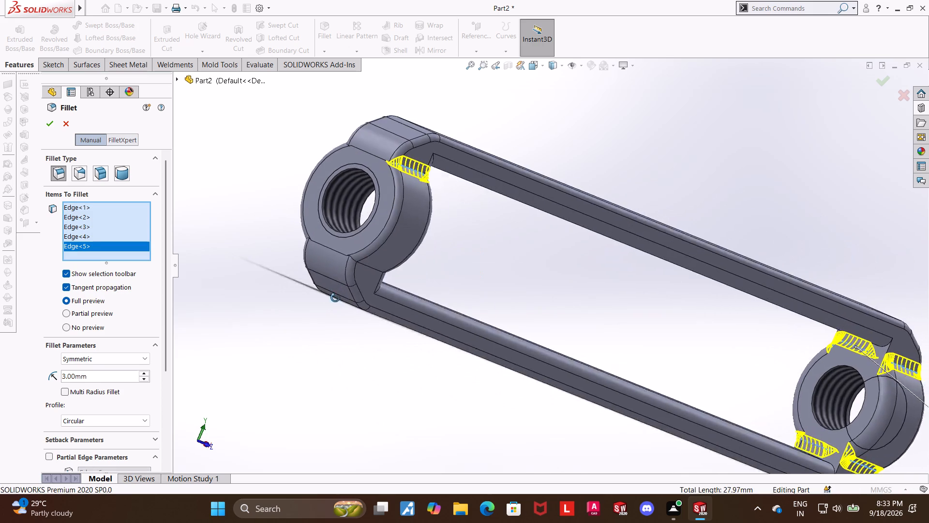
pyautogui.moveTo(335, 298); pyautogui.dragTo(340, 292, button='middle')
pyautogui.click(417, 233)
pyautogui.moveTo(320, 247); pyautogui.dragTo(435, 349, button='middle')
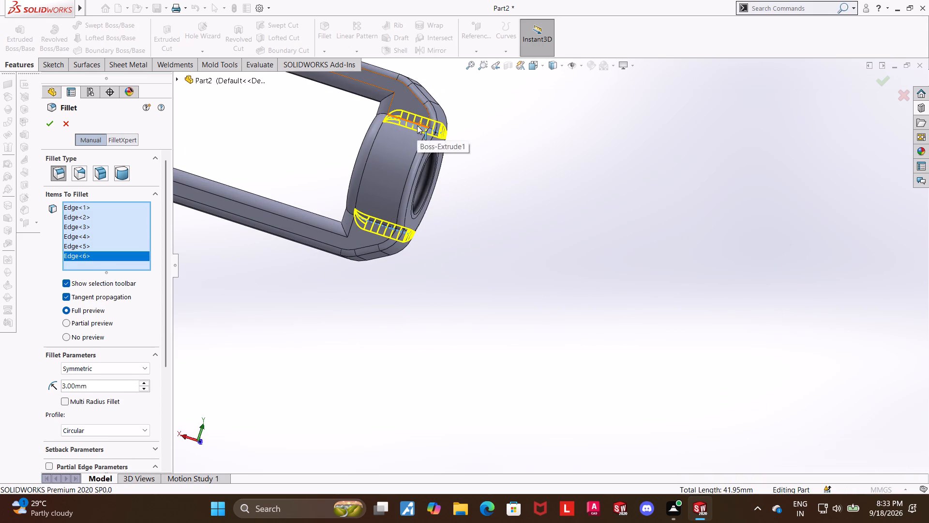
pyautogui.click(417, 125)
pyautogui.scroll(-7, 375, 219)
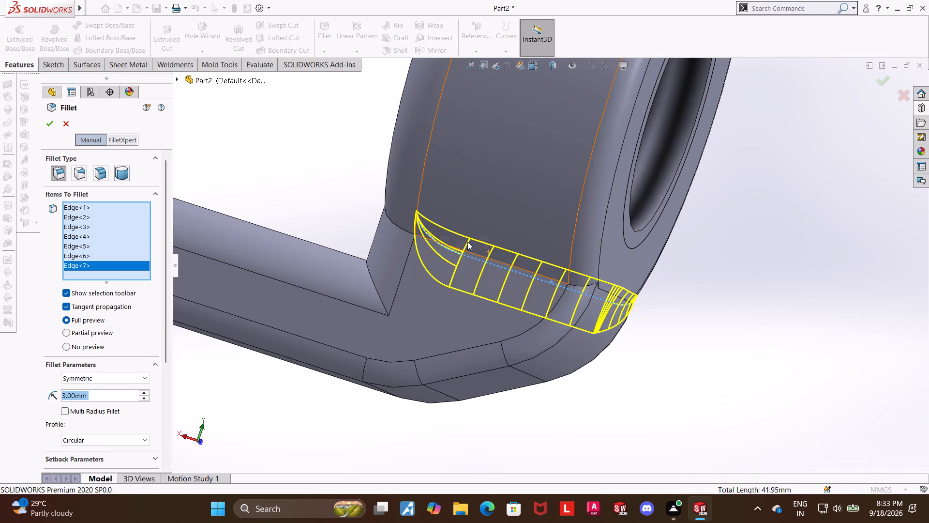
pyautogui.click(464, 250)
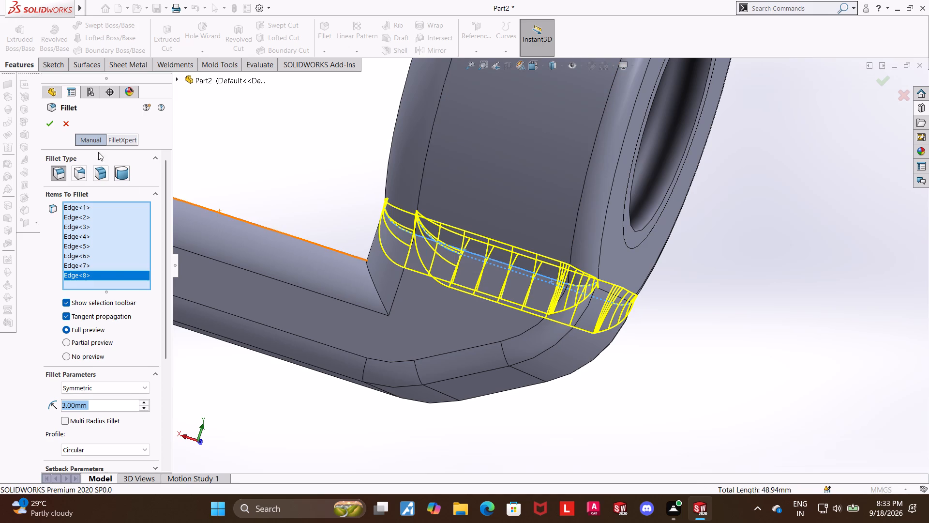
pyautogui.click(52, 123)
pyautogui.scroll(6, 610, 239)
pyautogui.click(664, 256)
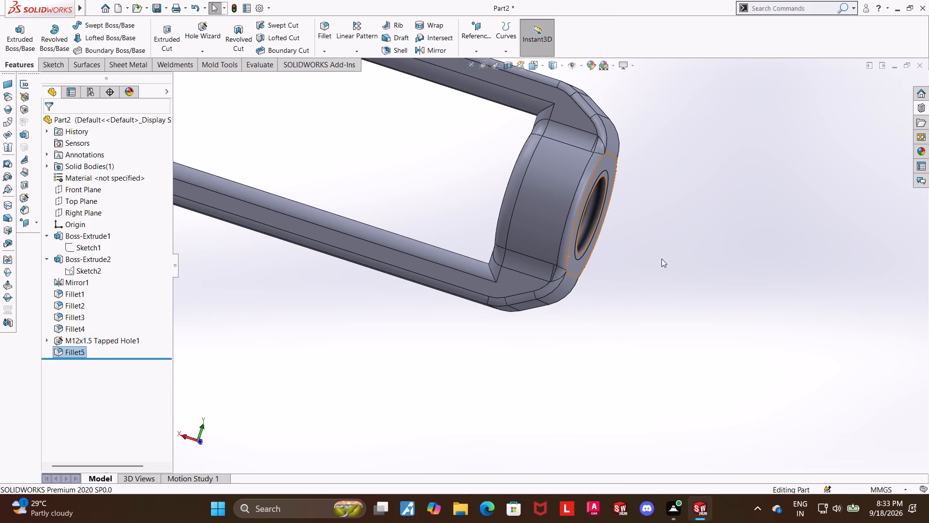
# Examine the frame, its threaded holes and the filleted boss junctions from several angles.
pyautogui.moveTo(661, 263); pyautogui.dragTo(576, 271, button='middle')
pyautogui.scroll(6, 576, 271)
pyautogui.scroll(1, 630, 194)
pyautogui.moveTo(630, 194); pyautogui.dragTo(577, 193, button='middle')
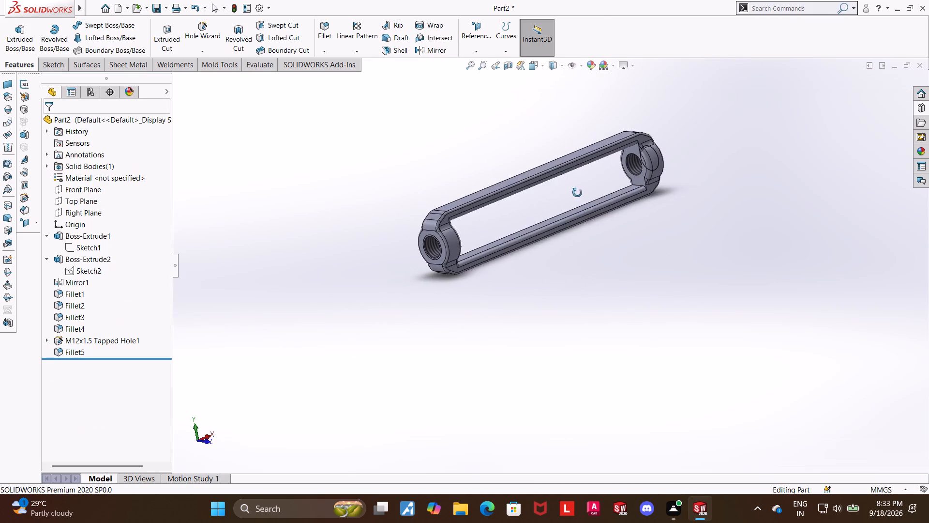
pyautogui.moveTo(577, 193); pyautogui.dragTo(578, 193, button='middle')
pyautogui.scroll(-5, 579, 193)
pyautogui.scroll(3, 704, 279)
pyautogui.moveTo(605, 302); pyautogui.dragTo(708, 278, button='middle')
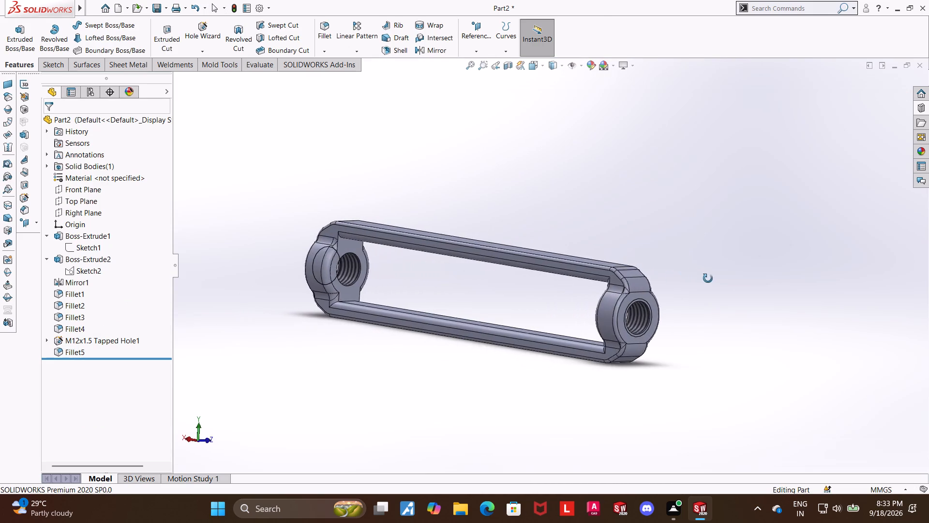
pyautogui.moveTo(708, 278); pyautogui.dragTo(711, 281, button='middle')
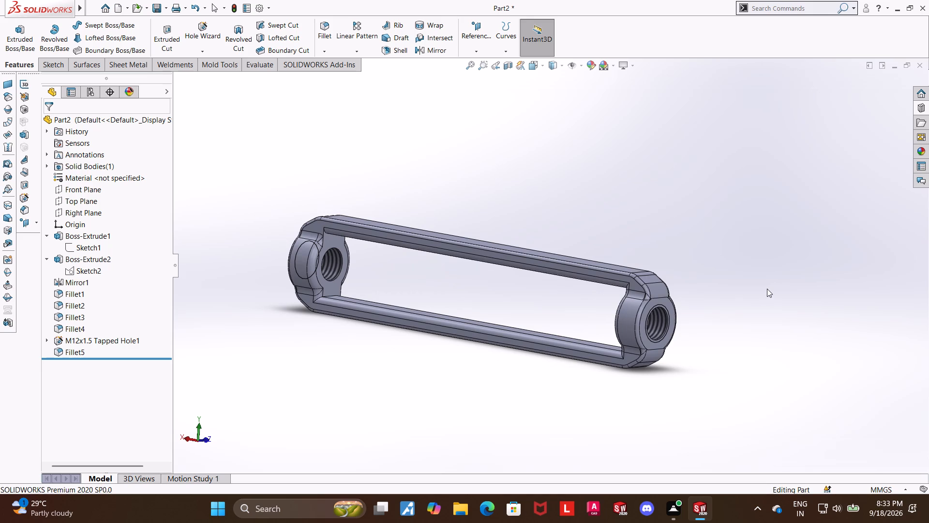
pyautogui.moveTo(774, 288); pyautogui.dragTo(757, 289, button='middle')
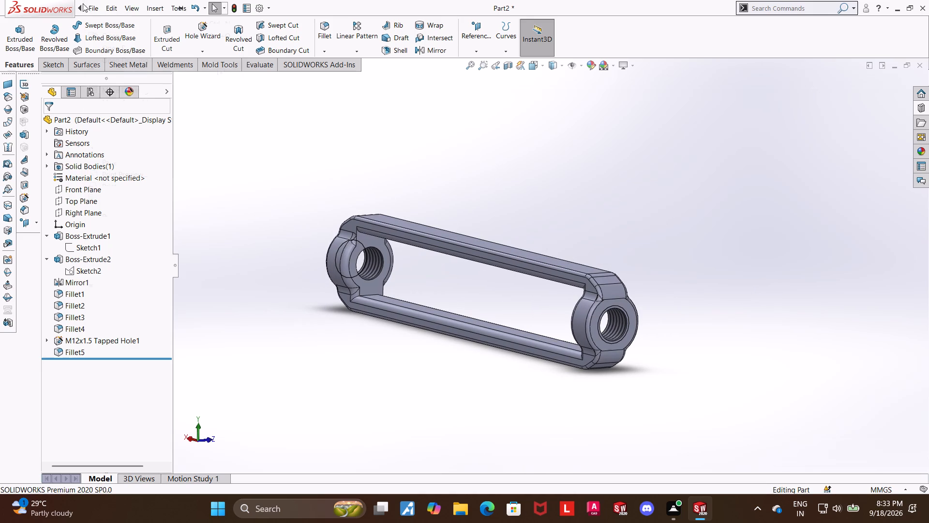
# Open the Save As dialog for the frame part.
pyautogui.click(113, 137)
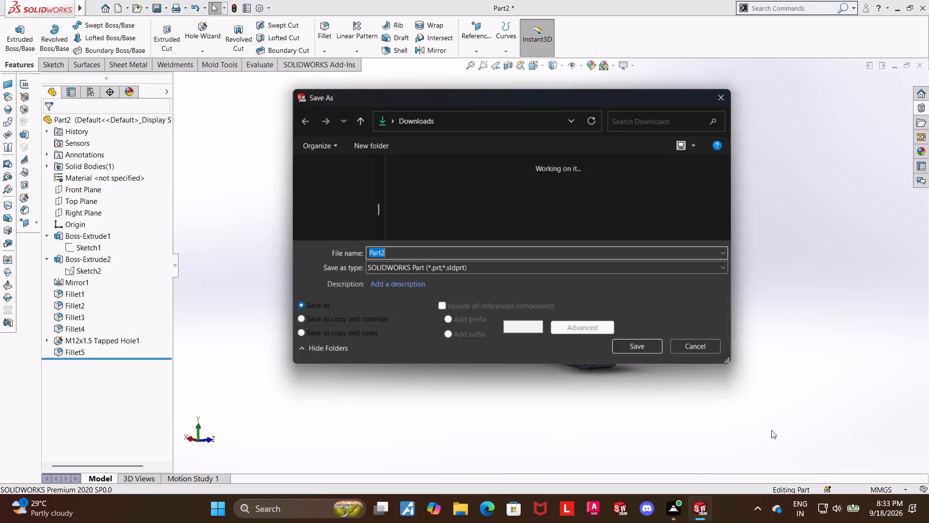
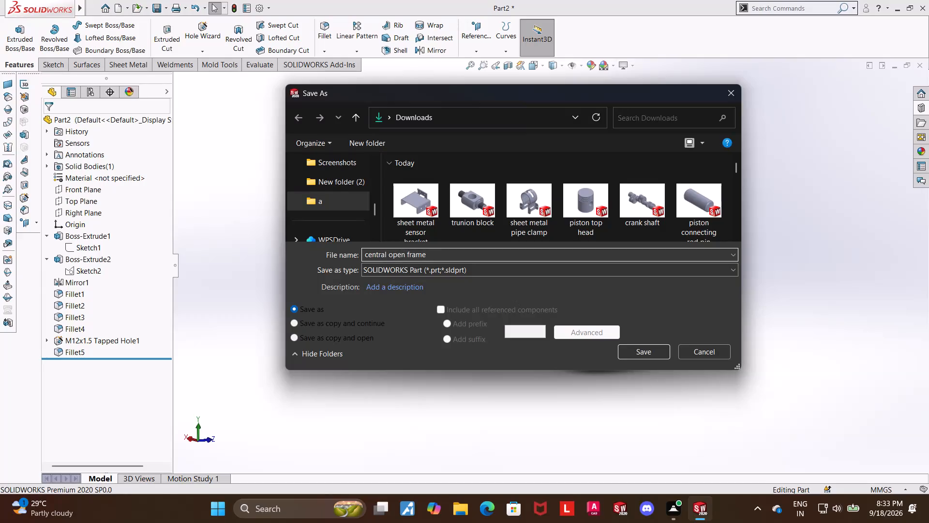
# Save the frame part in Downloads as central open frame.
pyautogui.click(649, 354)
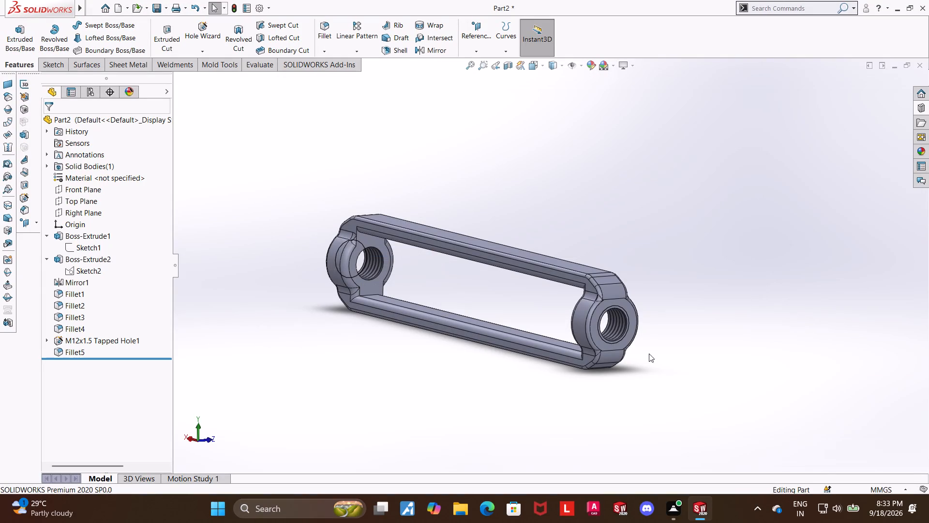
pyautogui.click(656, 451)
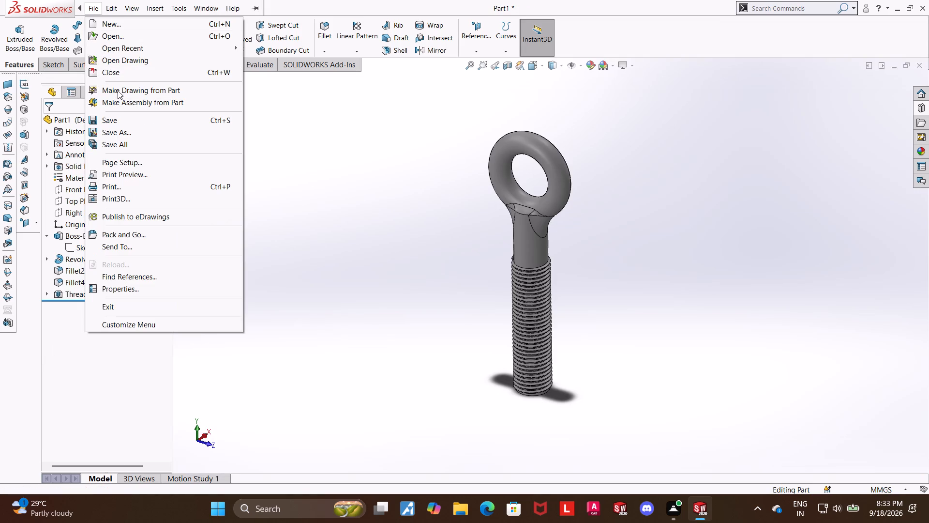
# Save the eye bolt part in Downloads under the name eye bolt.
pyautogui.click(120, 129)
pyautogui.write('eye bolt')
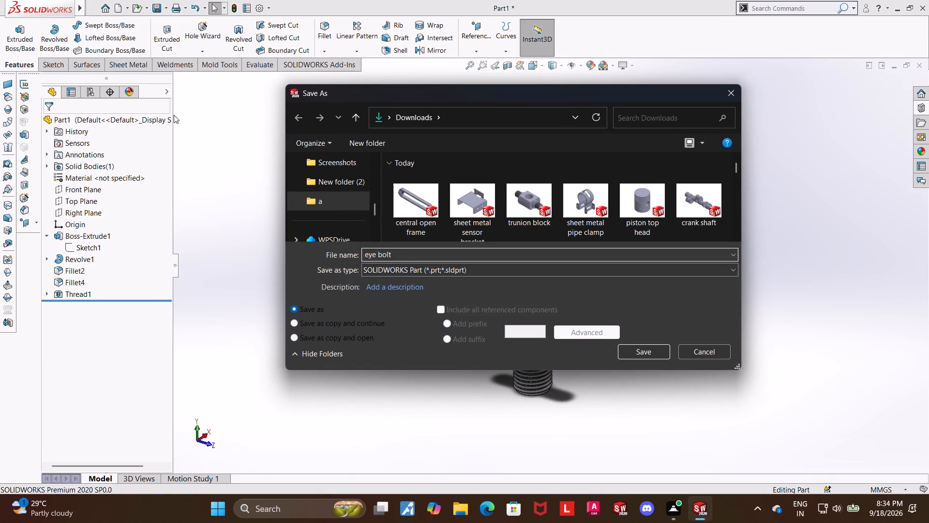
pyautogui.click(649, 351)
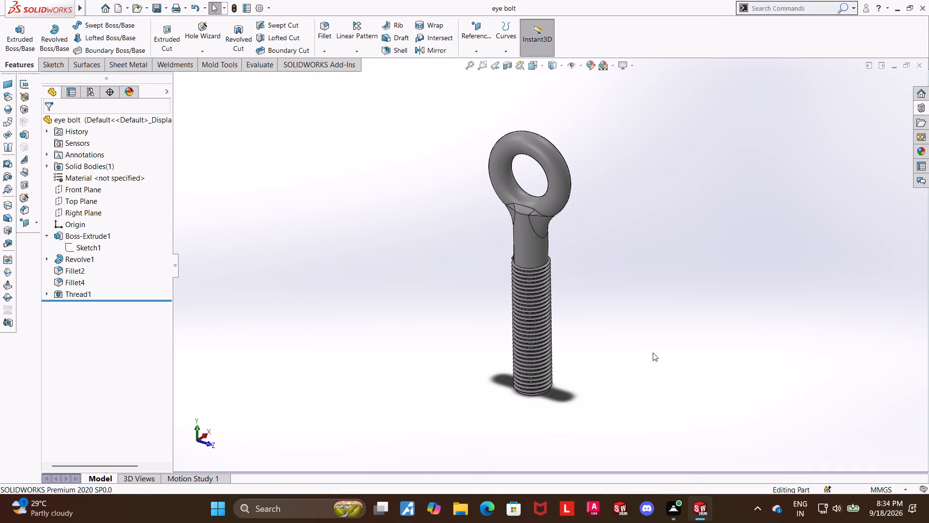
pyautogui.click(759, 459)
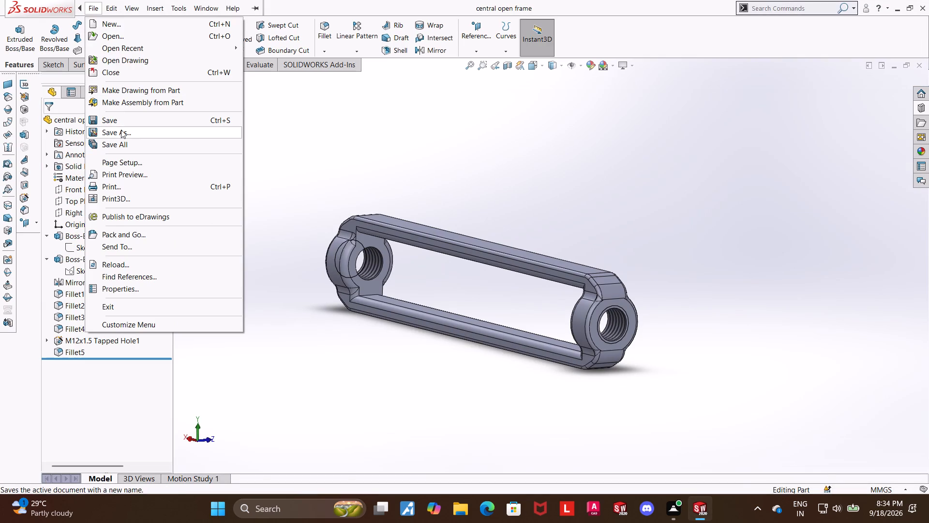
# Create a new assembly and place the central open frame as its first component.
pyautogui.click(114, 26)
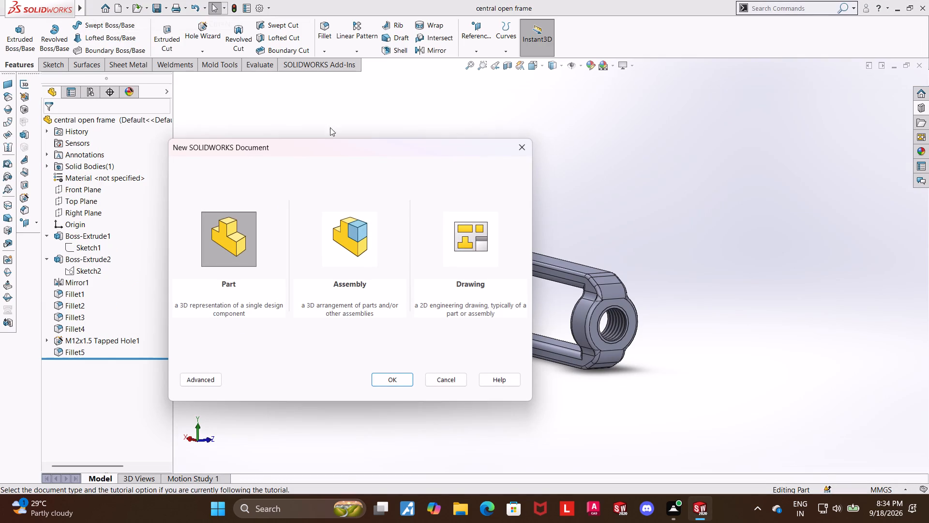
pyautogui.click(350, 246)
pyautogui.doubleClick(349, 244)
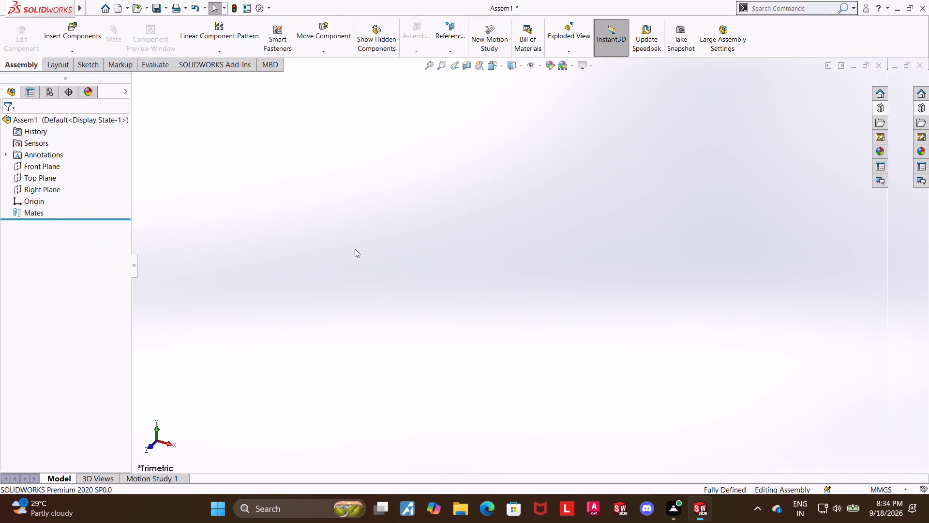
pyautogui.click(47, 267)
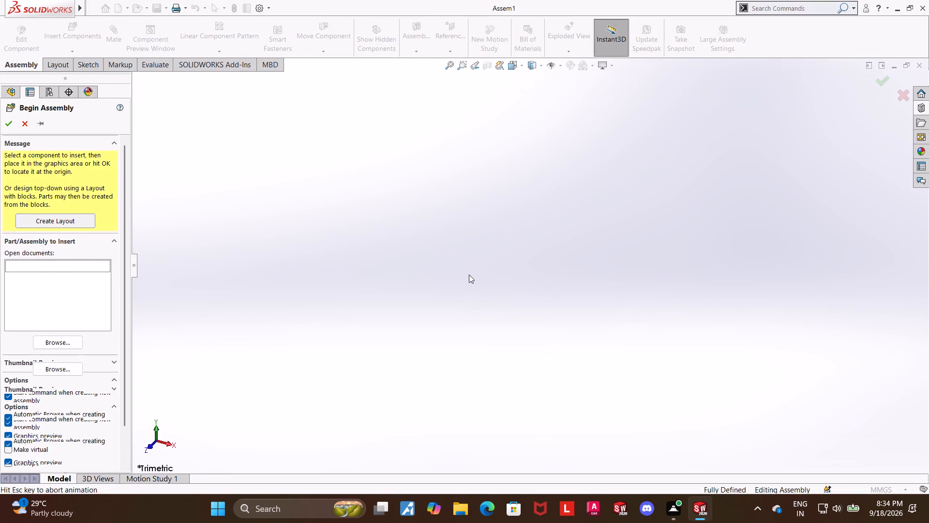
pyautogui.click(488, 277)
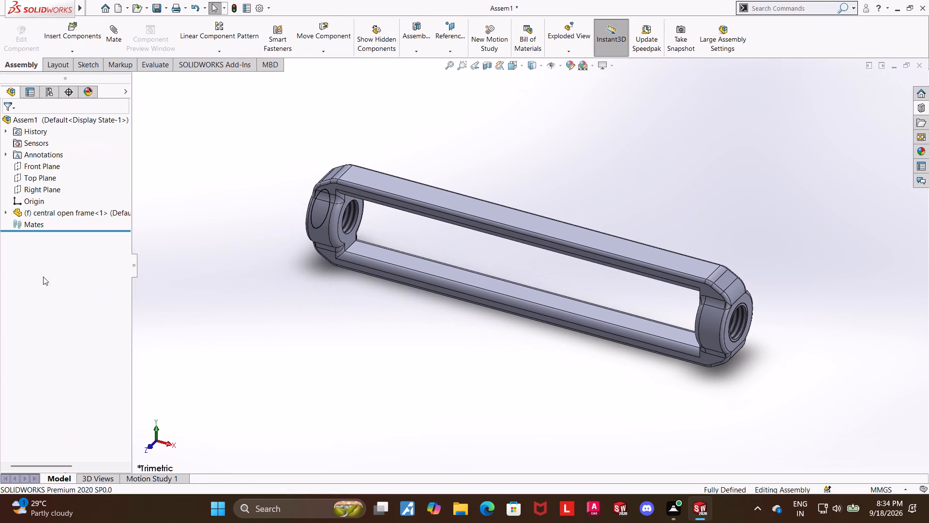
# Insert the eye bolt into the assembly, placing it upright beside one end of the frame.
pyautogui.click(70, 37)
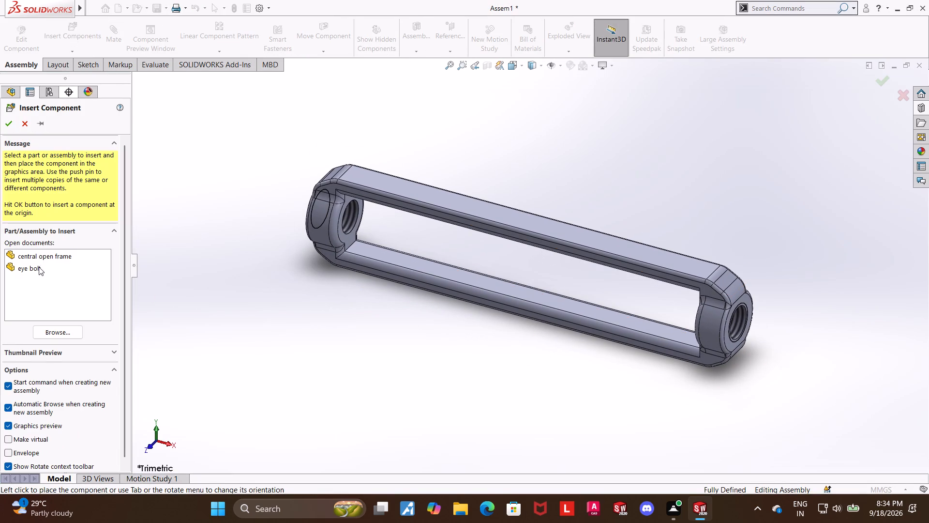
pyautogui.click(38, 267)
pyautogui.click(208, 205)
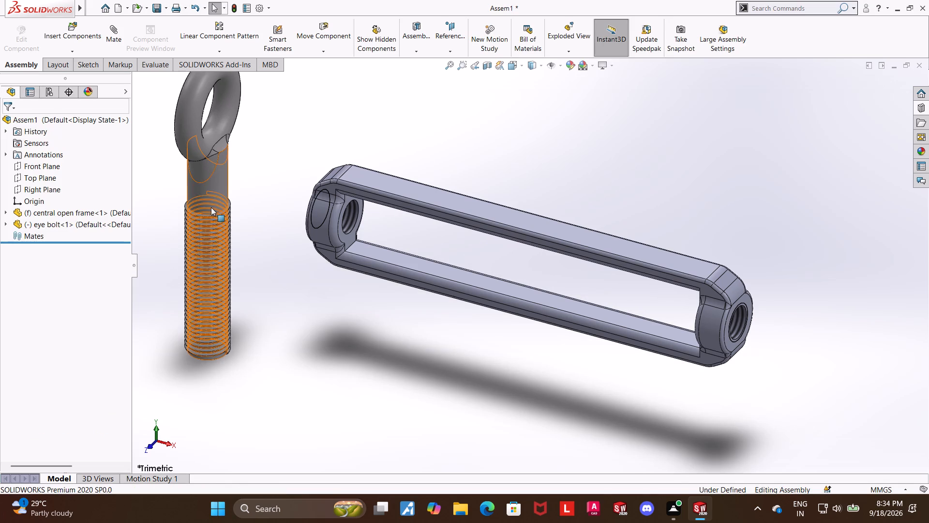
# Rotate the eye bolt with the triad until its threaded shank lies roughly along the frame's length.
pyautogui.rightClick(212, 208)
pyautogui.scroll(3, 273, 306)
pyautogui.click(287, 311)
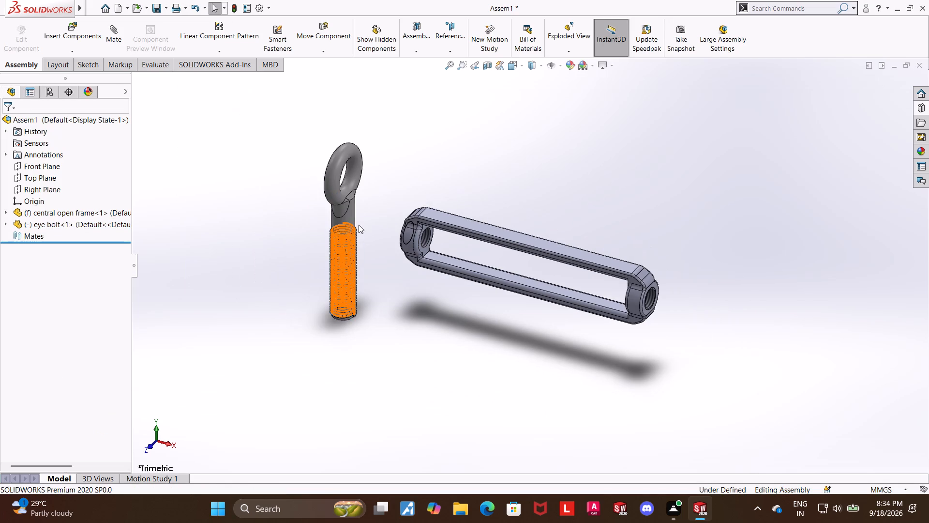
pyautogui.rightClick(341, 220)
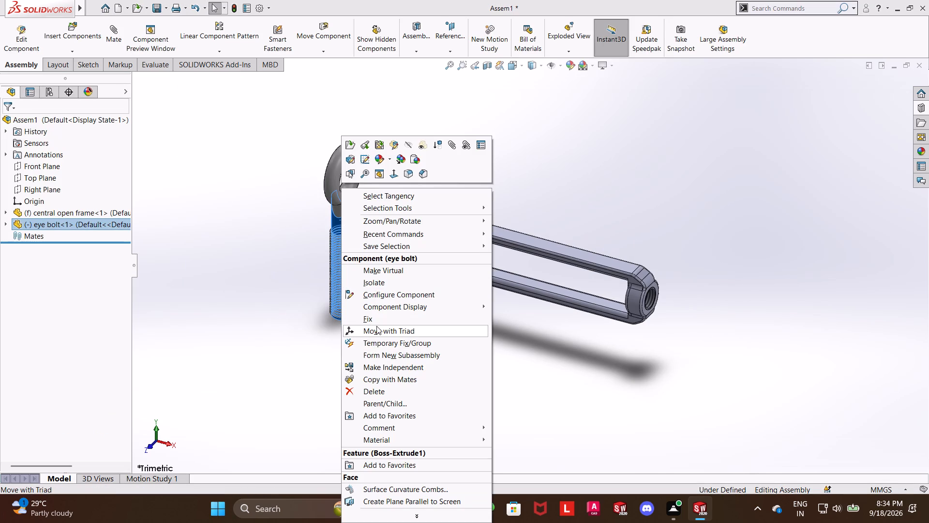
pyautogui.click(375, 325)
pyautogui.moveTo(382, 269); pyautogui.dragTo(403, 201)
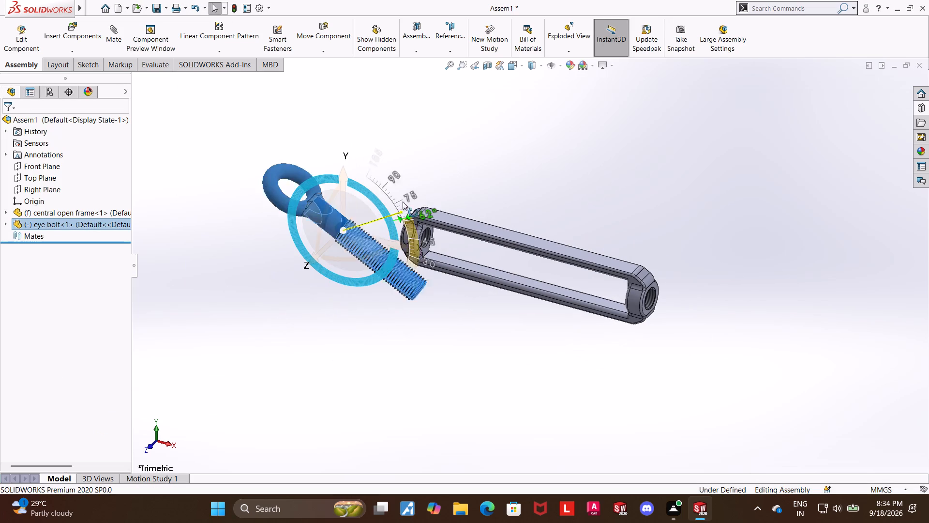
pyautogui.moveTo(403, 201); pyautogui.dragTo(396, 179)
pyautogui.click(451, 166)
# Add a concentric mate between the eye bolt's plain shank and the threaded hole in the near end boss of the frame.
pyautogui.scroll(-4, 380, 216)
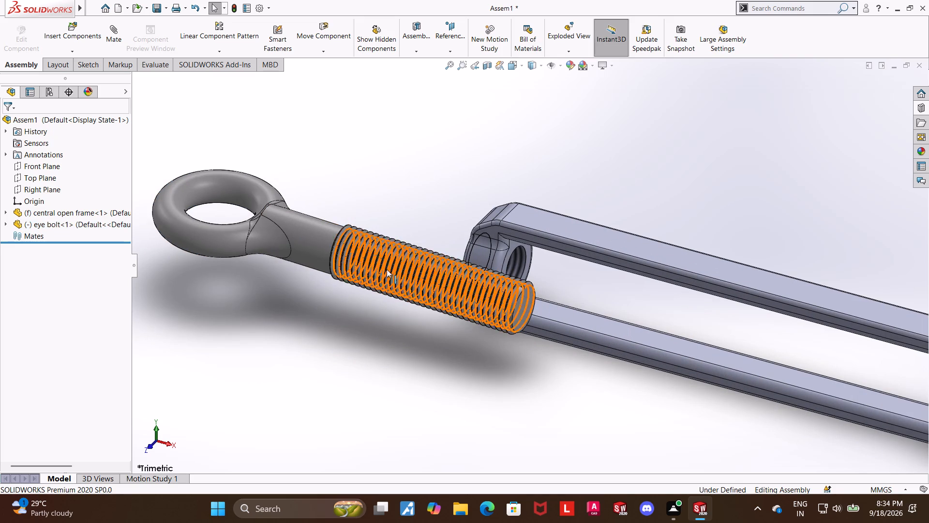
pyautogui.click(415, 273)
pyautogui.keyDown('ctrl'); pyautogui.click(522, 264); pyautogui.keyUp('ctrl')
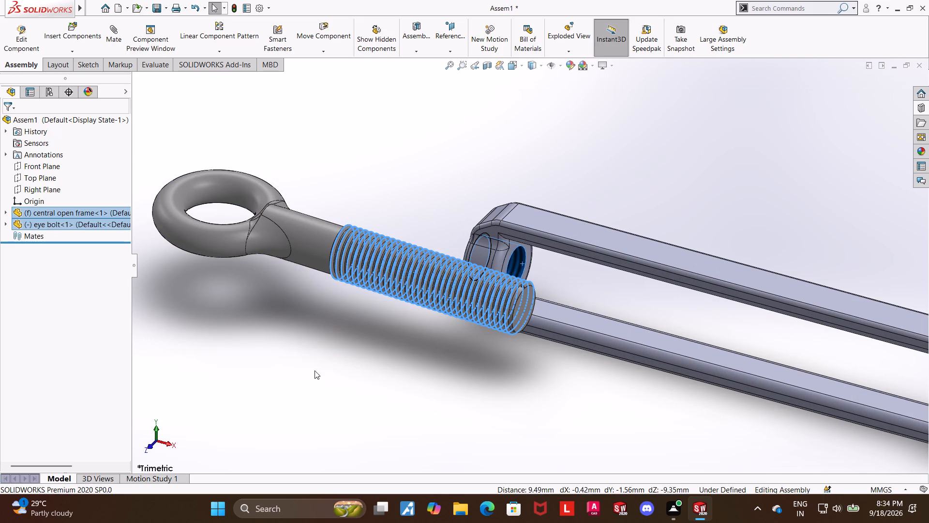
pyautogui.click(315, 369)
pyautogui.click(311, 257)
pyautogui.keyDown('ctrl'); pyautogui.click(520, 263); pyautogui.keyUp('ctrl')
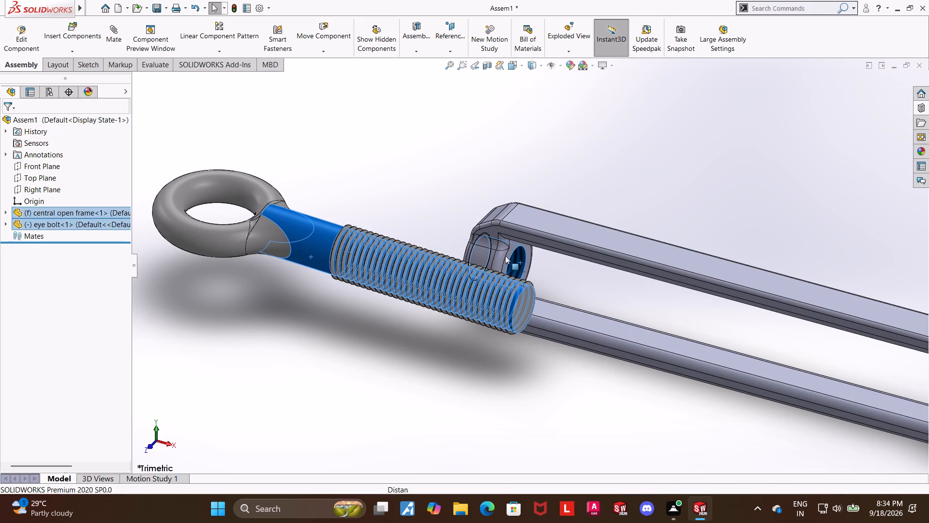
pyautogui.click(107, 32)
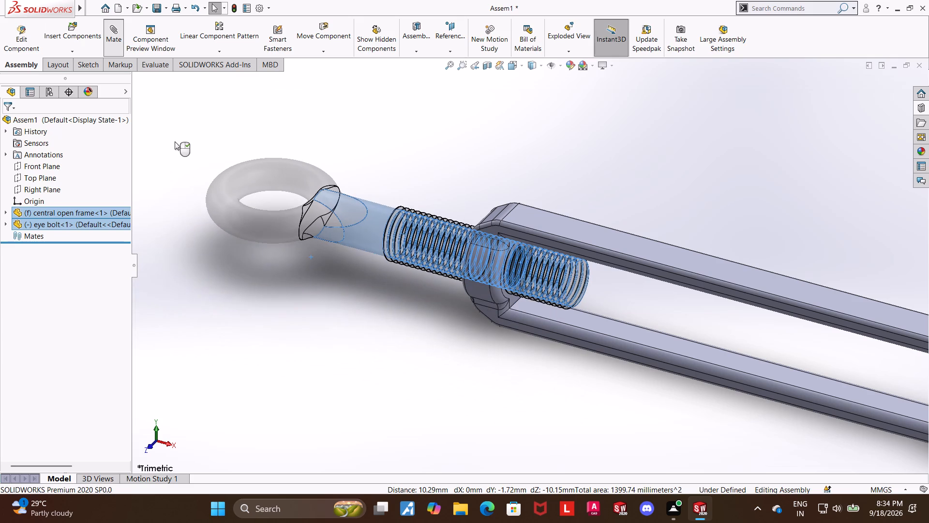
pyautogui.click(8, 129)
pyautogui.click(342, 318)
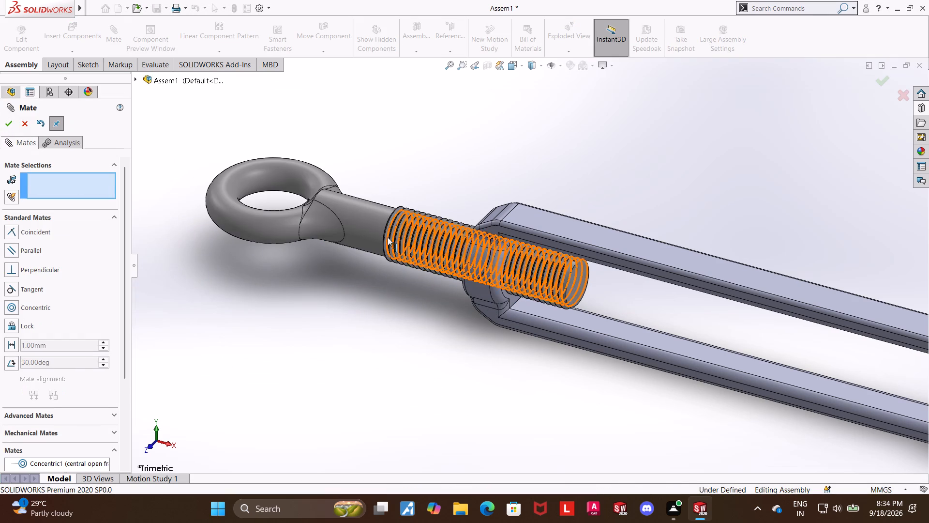
# Slide the eye bolt along the hole axis, leave the Mate command, and pull the bolt out clear of the frame's end boss.
pyautogui.moveTo(339, 221); pyautogui.dragTo(385, 231)
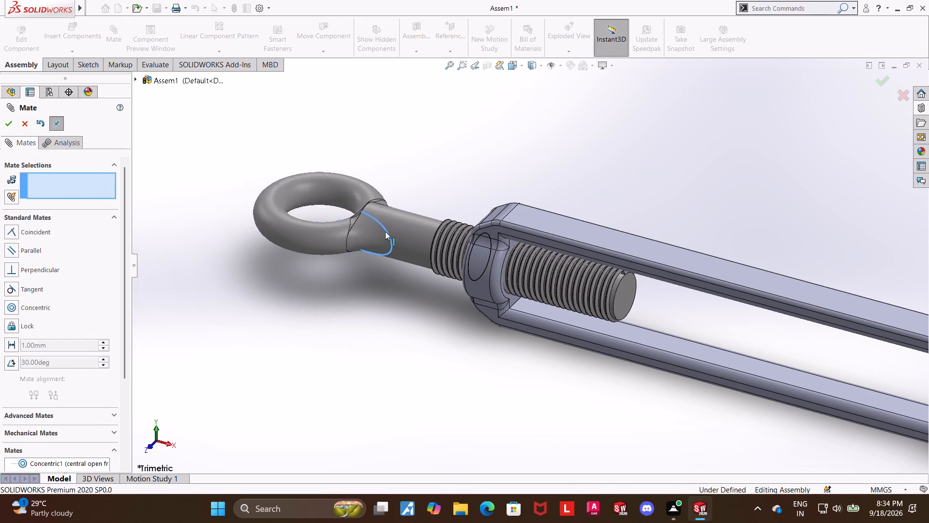
pyautogui.moveTo(385, 231); pyautogui.dragTo(386, 231)
pyautogui.click(376, 313)
pyautogui.click(7, 124)
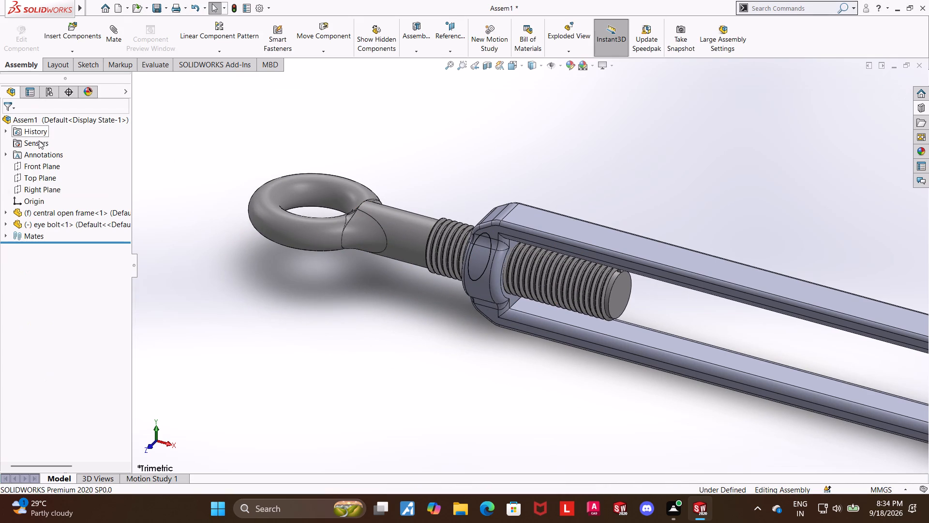
pyautogui.click(445, 254)
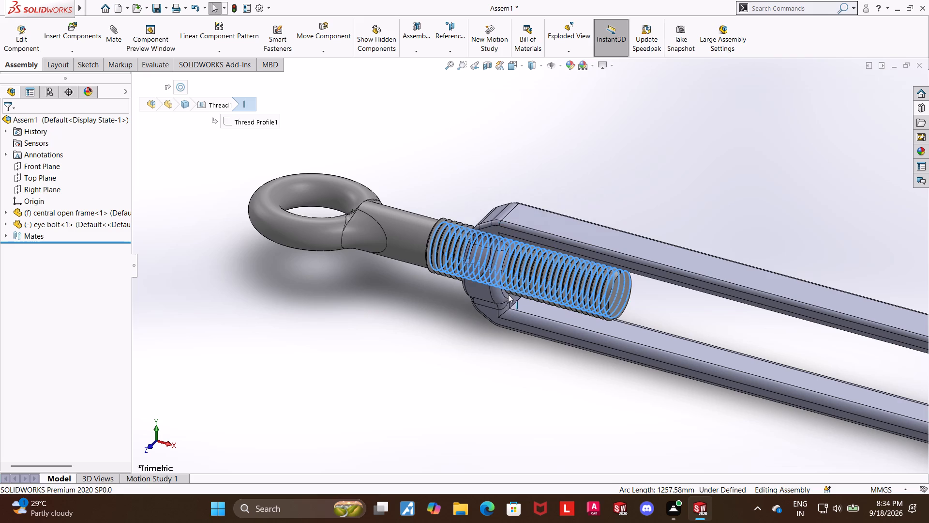
pyautogui.moveTo(429, 247); pyautogui.dragTo(262, 182)
pyautogui.click(332, 350)
# Set up a Screw mate with empty selections, using Distance/revolution at 50 mm.
pyautogui.click(407, 248)
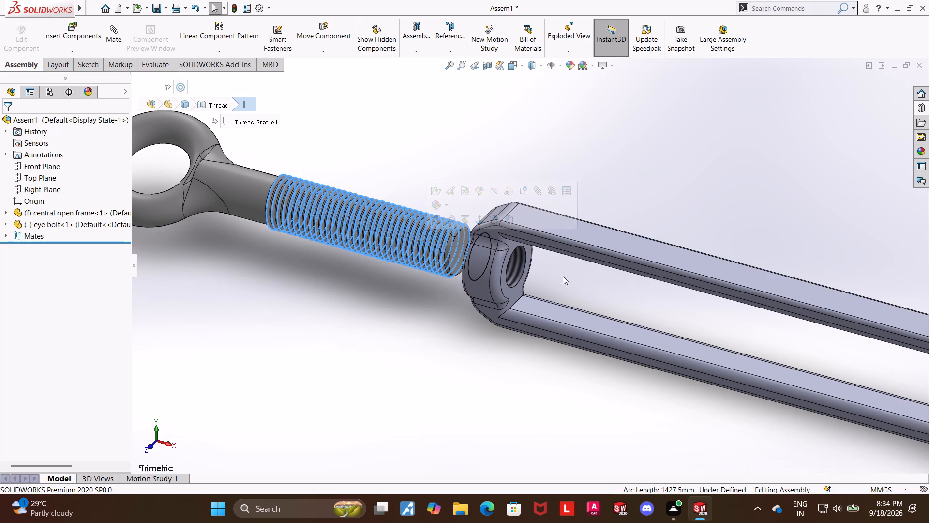
pyautogui.keyDown('ctrl'); pyautogui.click(518, 266); pyautogui.keyUp('ctrl')
pyautogui.click(121, 29)
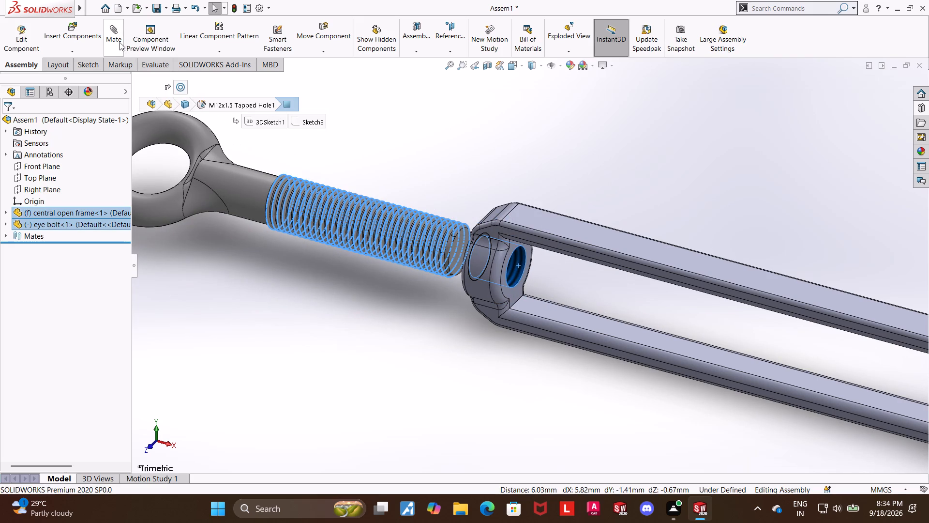
pyautogui.scroll(-1, 50, 328)
pyautogui.scroll(3, 53, 322)
pyautogui.rightClick(37, 185)
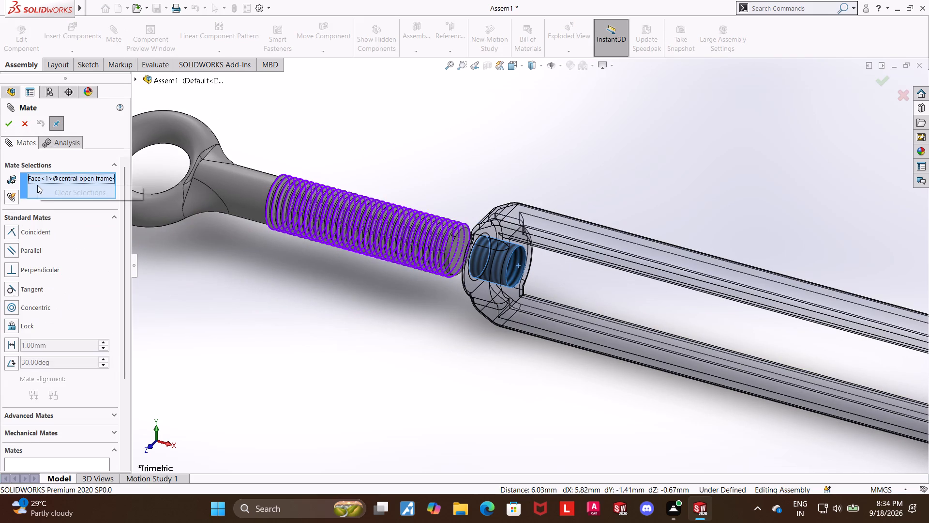
pyautogui.click(60, 192)
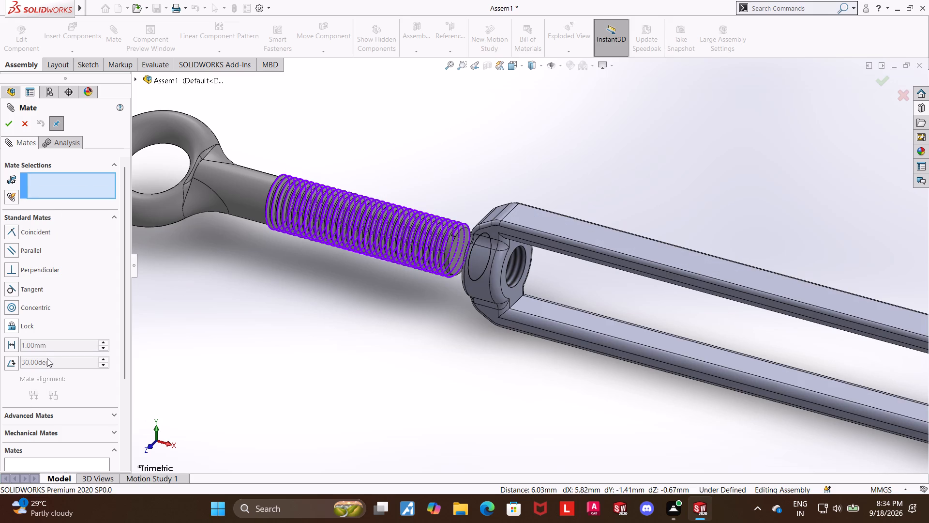
pyautogui.click(48, 432)
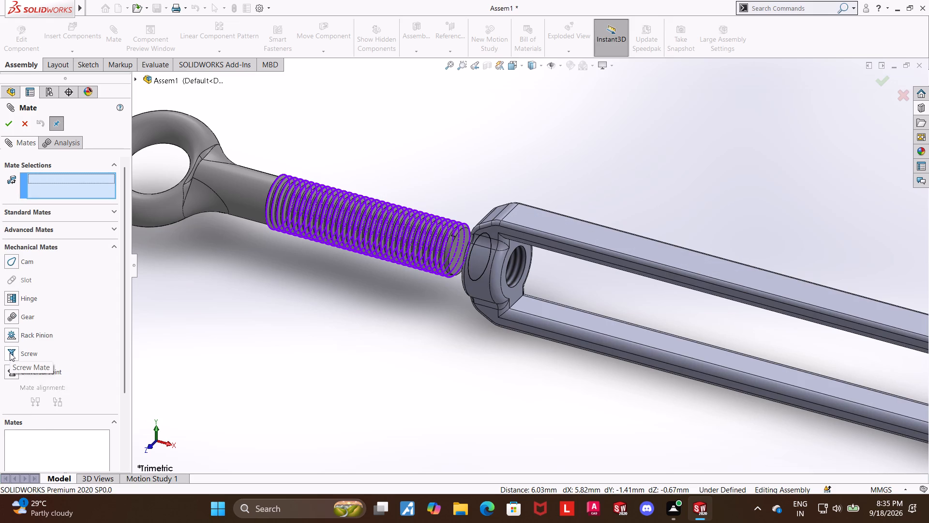
pyautogui.click(11, 348)
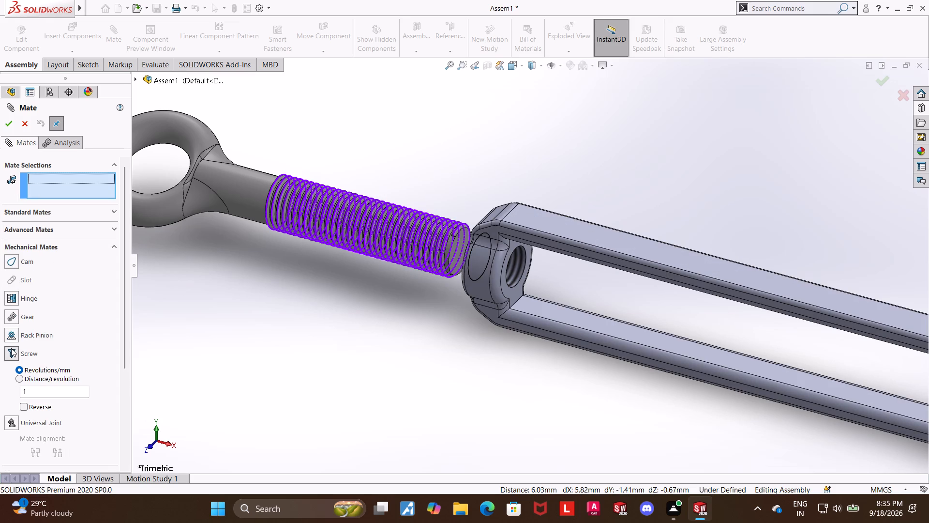
pyautogui.click(20, 379)
pyautogui.moveTo(63, 391); pyautogui.dragTo(1, 386)
pyautogui.write('50')
pyautogui.press('Return')
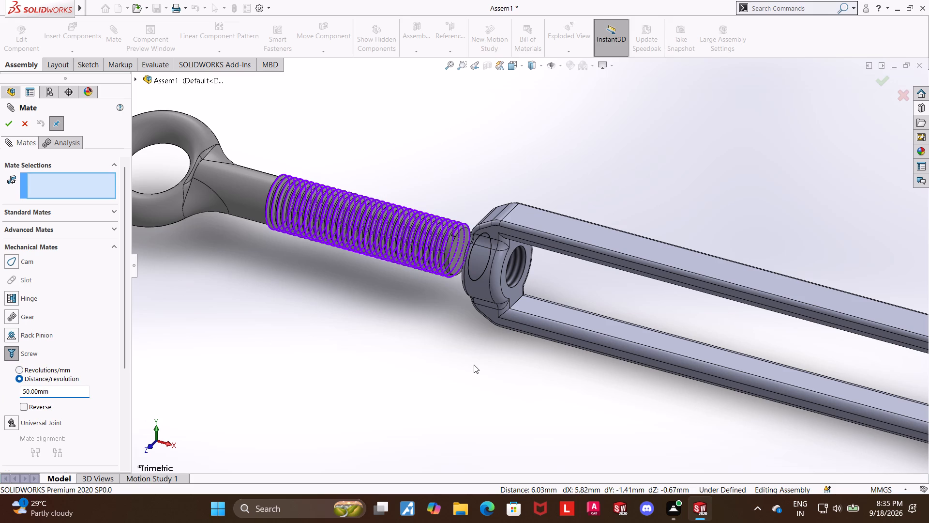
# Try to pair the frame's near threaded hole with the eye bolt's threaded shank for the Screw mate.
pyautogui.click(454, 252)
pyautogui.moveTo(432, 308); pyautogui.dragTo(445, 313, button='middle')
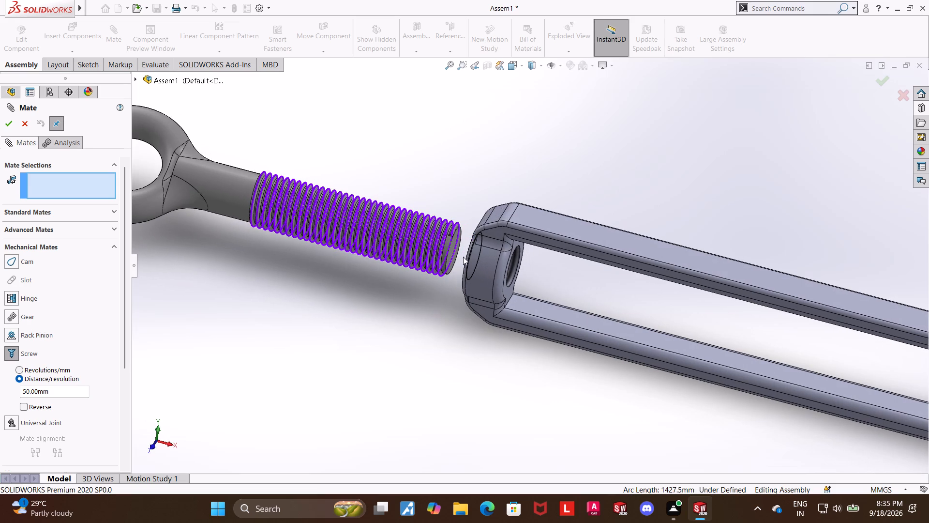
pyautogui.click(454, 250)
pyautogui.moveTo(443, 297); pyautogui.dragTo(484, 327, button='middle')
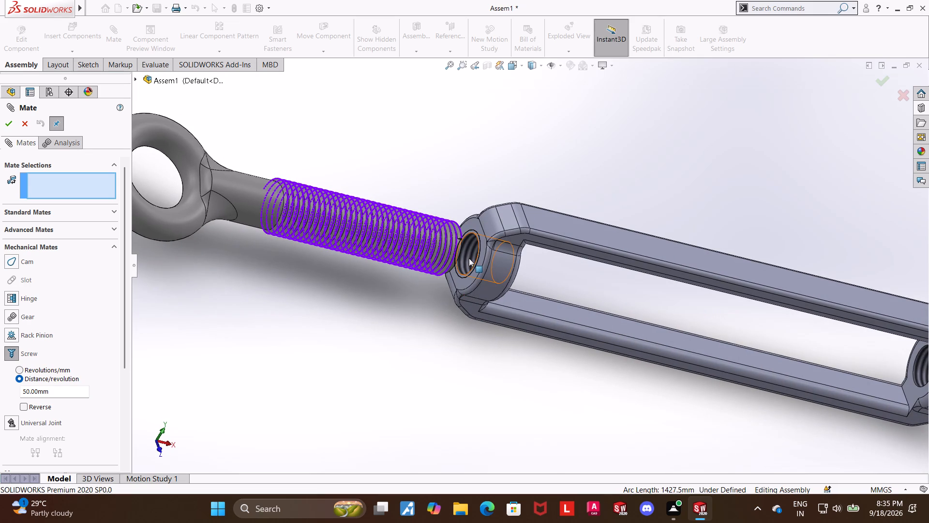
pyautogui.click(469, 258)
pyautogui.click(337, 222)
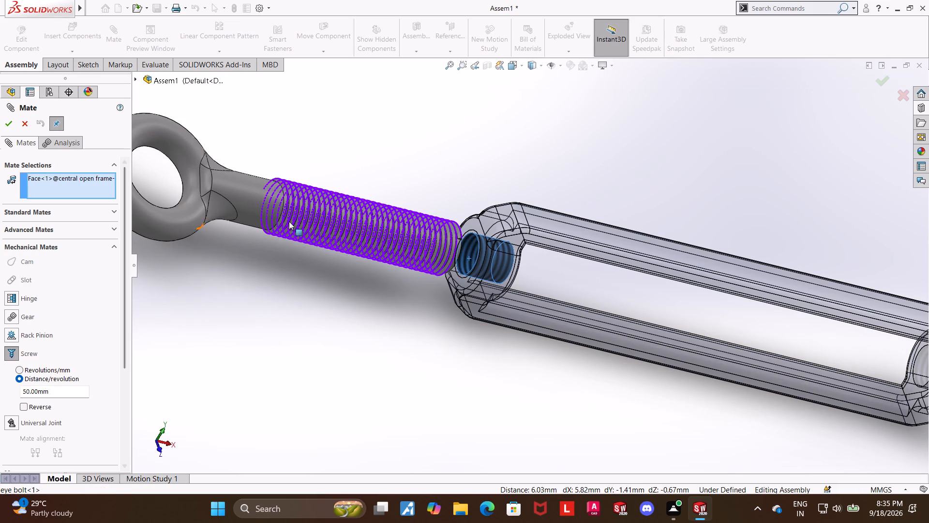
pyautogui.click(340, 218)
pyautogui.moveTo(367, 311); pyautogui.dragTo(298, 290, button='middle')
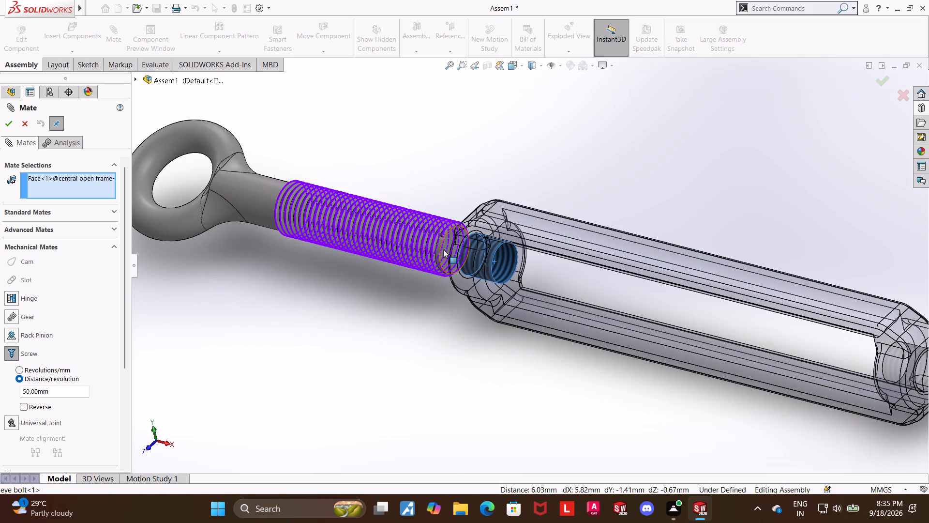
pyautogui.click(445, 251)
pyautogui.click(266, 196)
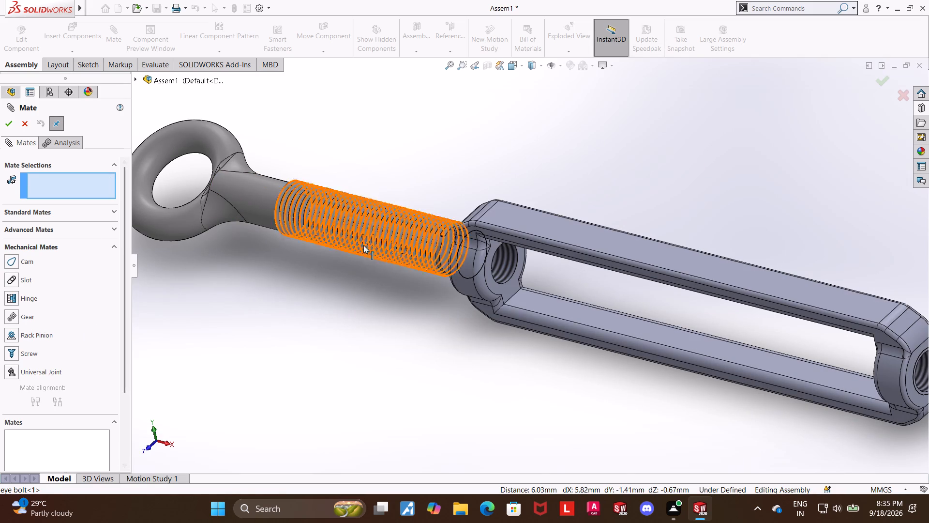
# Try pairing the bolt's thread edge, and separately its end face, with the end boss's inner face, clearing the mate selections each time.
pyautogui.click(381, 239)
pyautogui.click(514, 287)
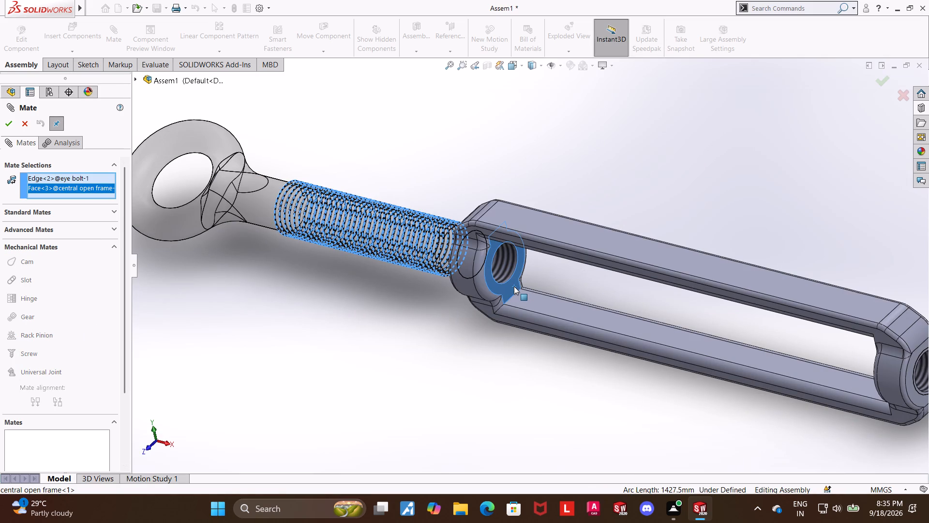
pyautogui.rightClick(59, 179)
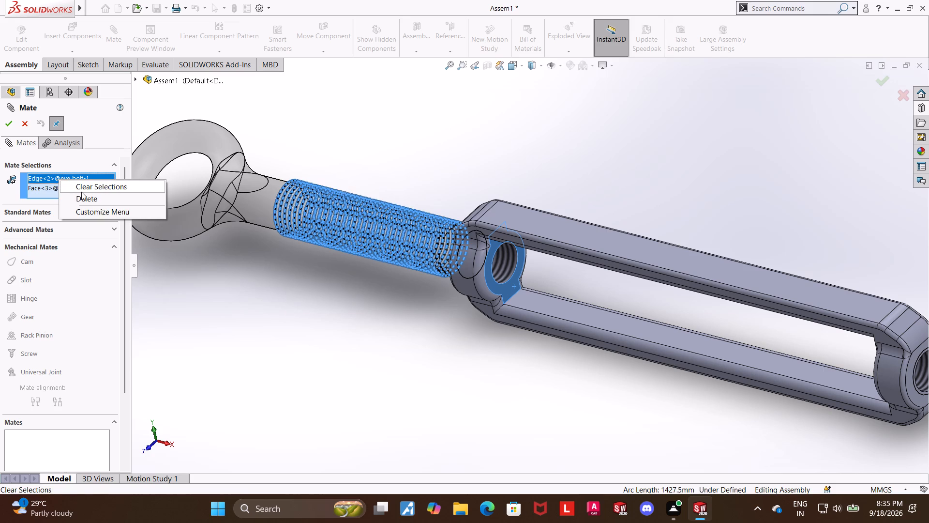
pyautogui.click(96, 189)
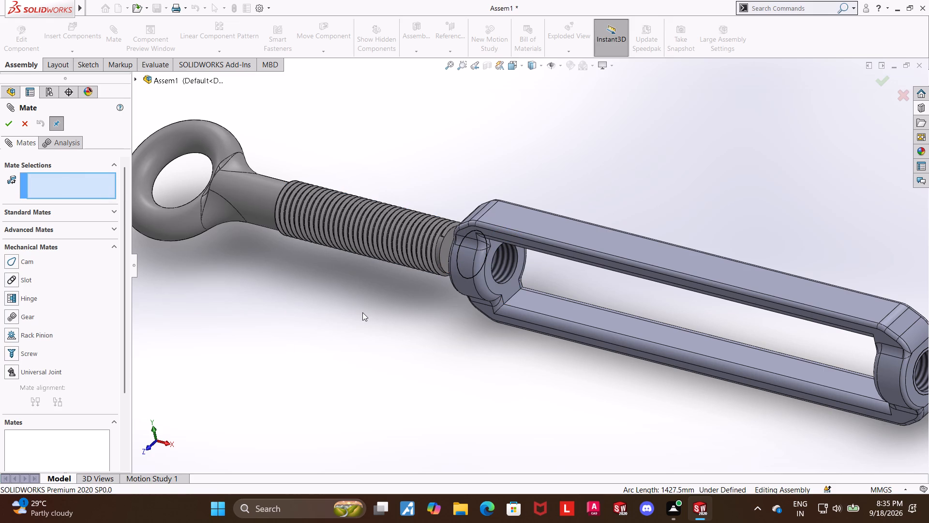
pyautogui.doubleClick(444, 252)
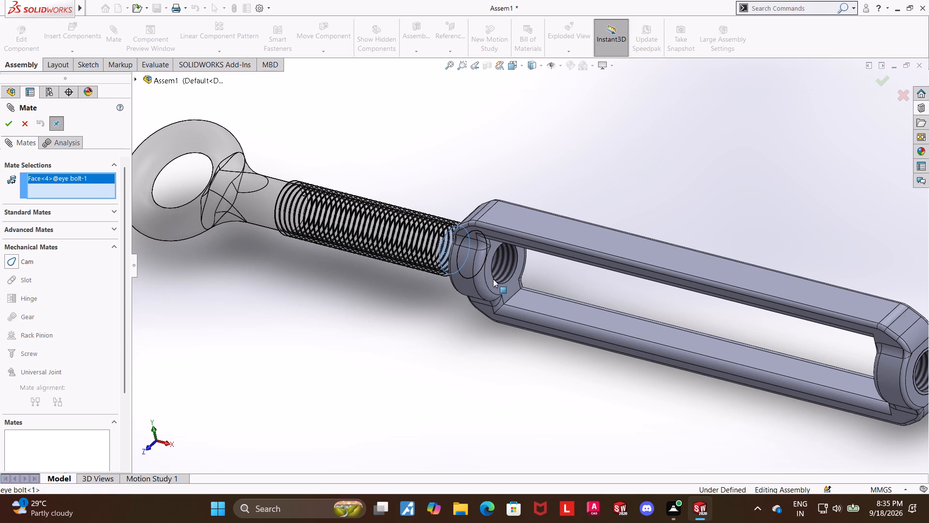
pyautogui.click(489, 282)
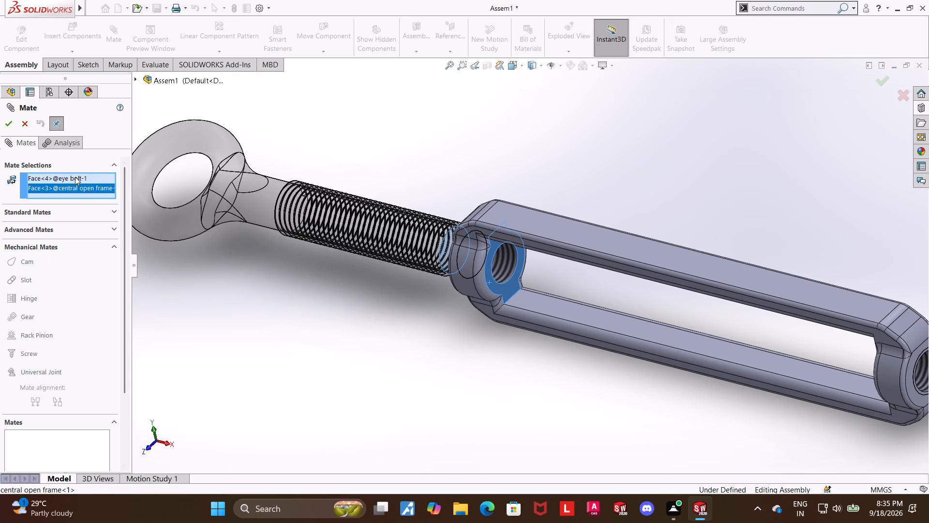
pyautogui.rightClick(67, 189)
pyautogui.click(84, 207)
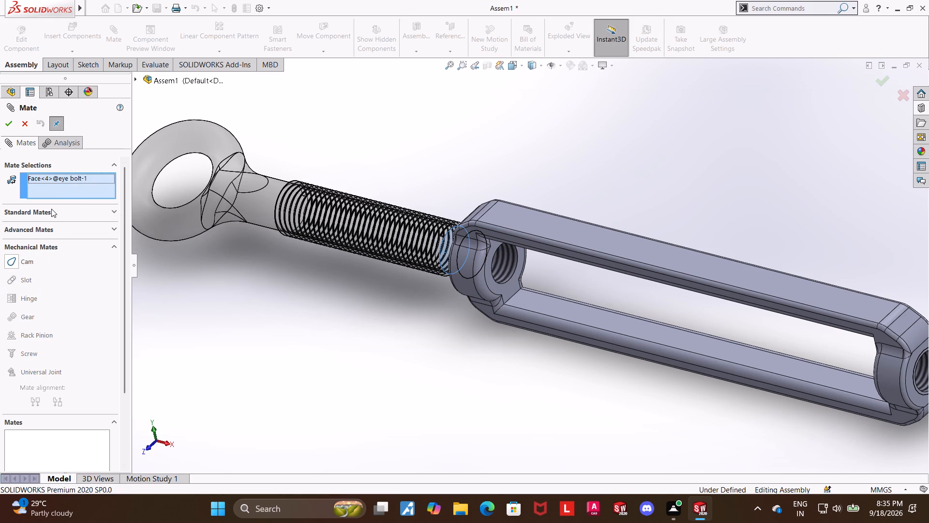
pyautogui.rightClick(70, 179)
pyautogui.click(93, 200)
# Add a Screw mate between the frame's near threaded hole and the eye bolt's plain shank, with Distance/revolution at 50 mm.
pyautogui.click(15, 350)
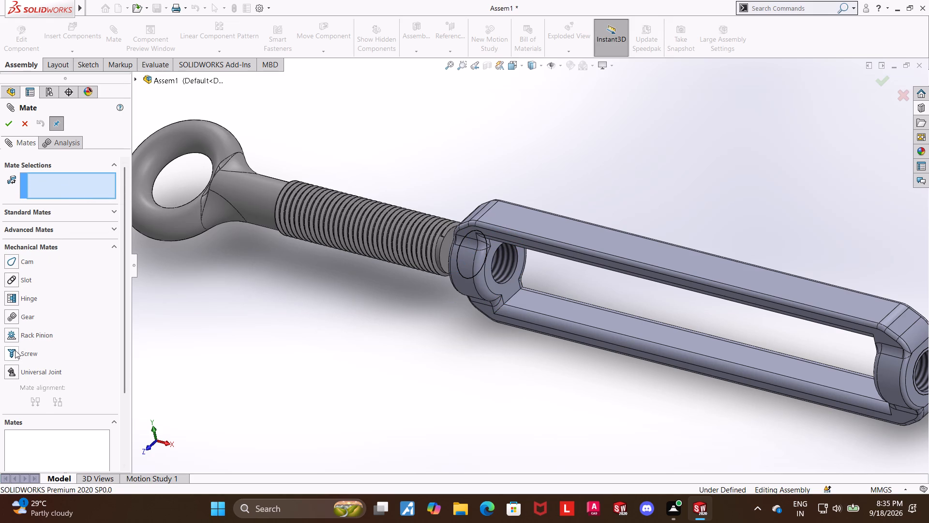
pyautogui.click(370, 239)
pyautogui.click(420, 226)
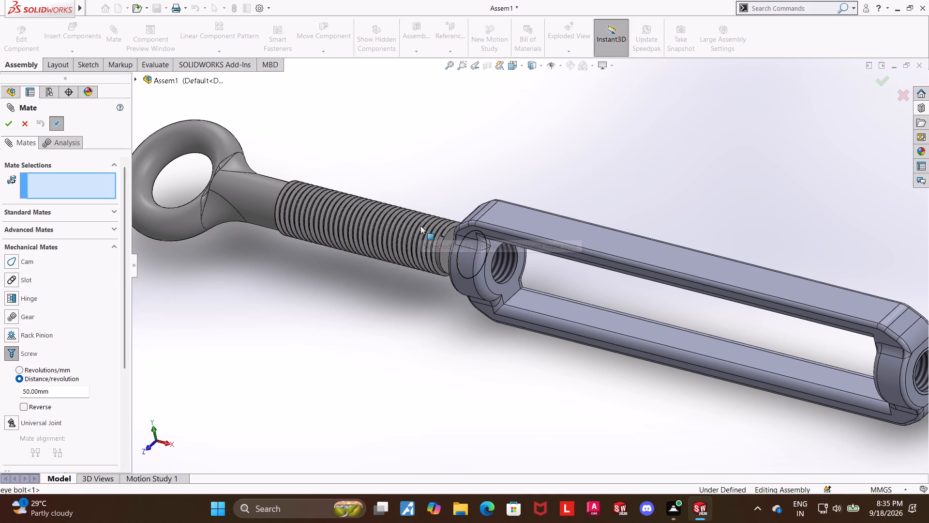
pyautogui.click(412, 230)
pyautogui.moveTo(429, 291); pyautogui.dragTo(437, 292, button='middle')
pyautogui.click(443, 248)
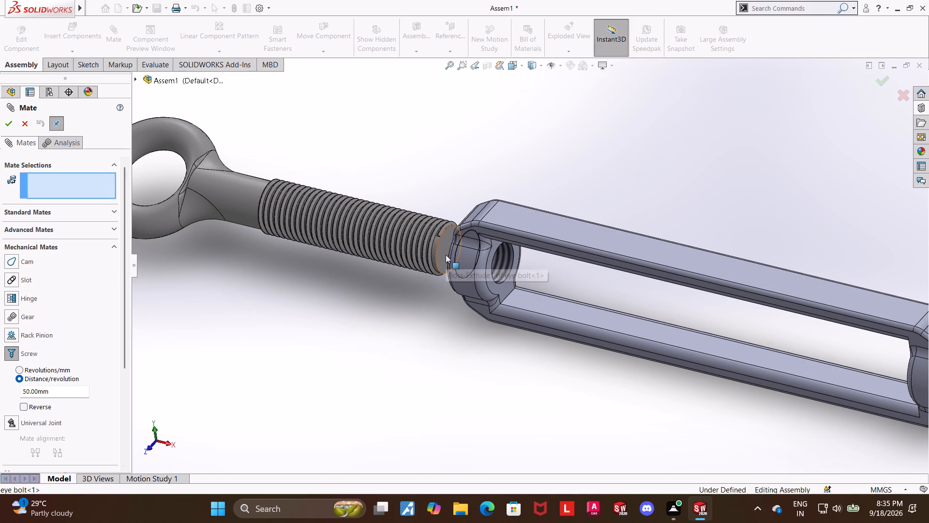
pyautogui.click(443, 256)
pyautogui.moveTo(345, 296); pyautogui.dragTo(337, 280, button='middle')
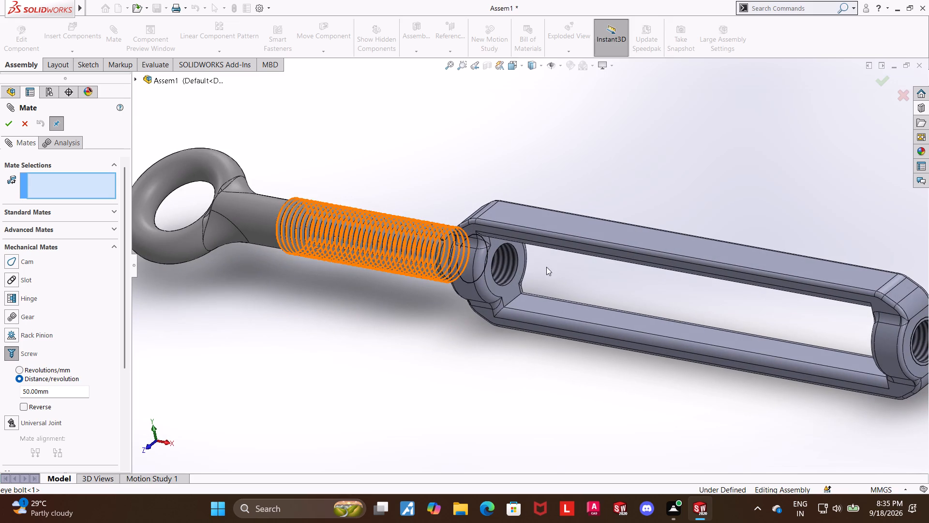
pyautogui.click(501, 263)
pyautogui.moveTo(357, 322); pyautogui.dragTo(371, 330, button='middle')
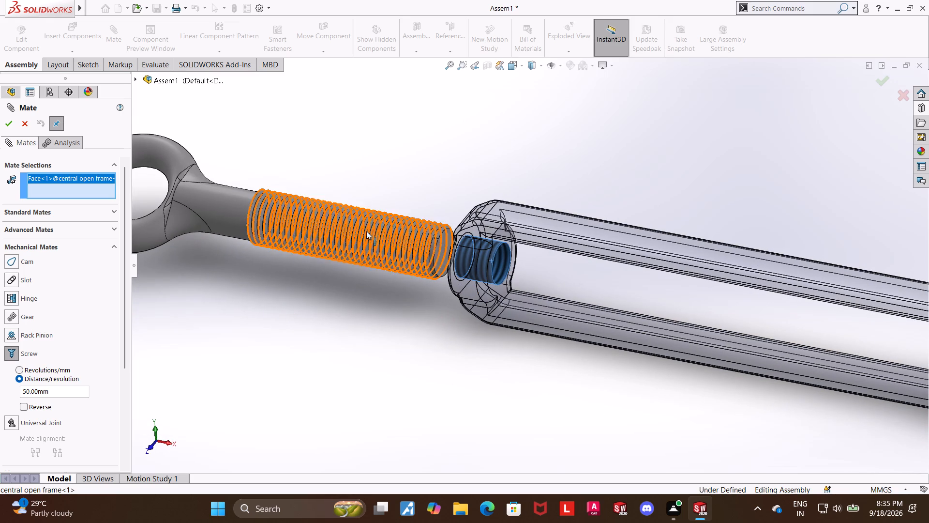
pyautogui.click(440, 251)
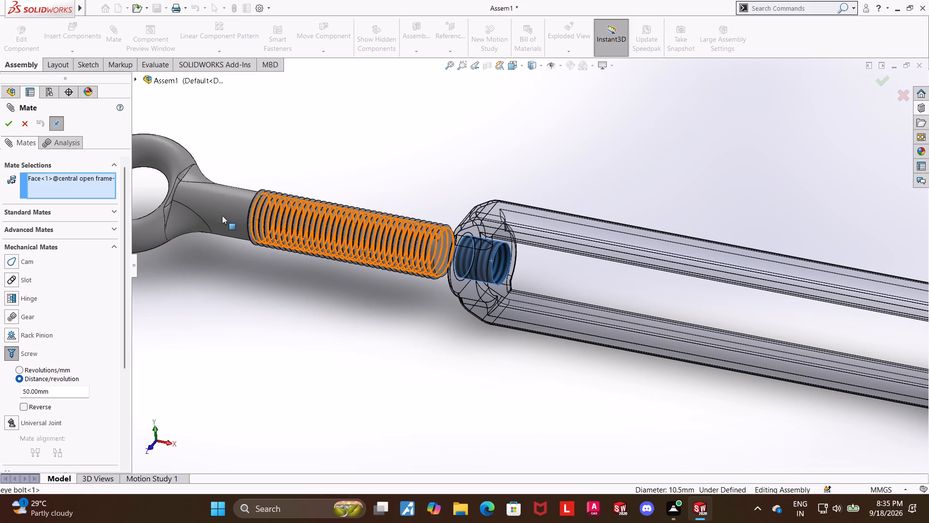
pyautogui.click(222, 215)
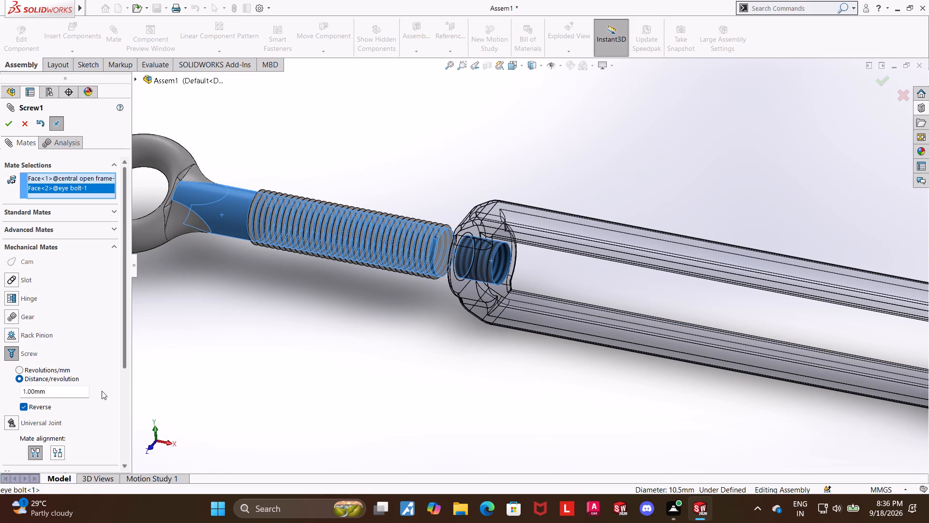
pyautogui.moveTo(67, 392); pyautogui.dragTo(5, 390)
pyautogui.write('50')
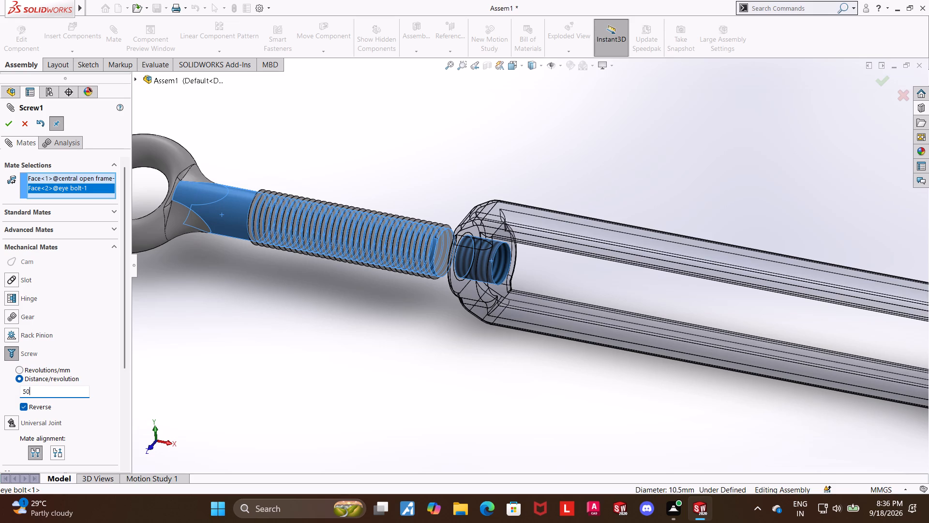
pyautogui.press('Return')
pyautogui.click(8, 126)
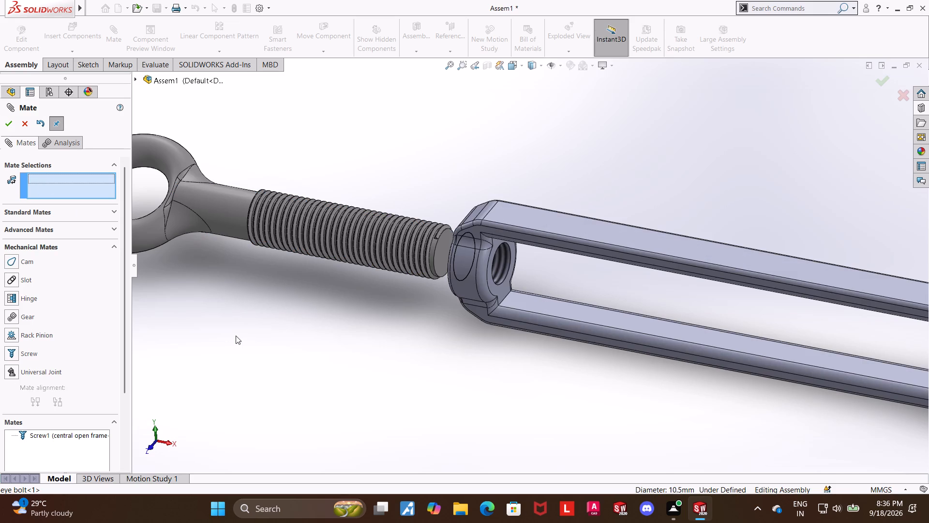
# Move the eye bolt in and out through the frame's end boss to test the screw motion, and leave the Mate command.
pyautogui.moveTo(173, 217); pyautogui.dragTo(467, 309)
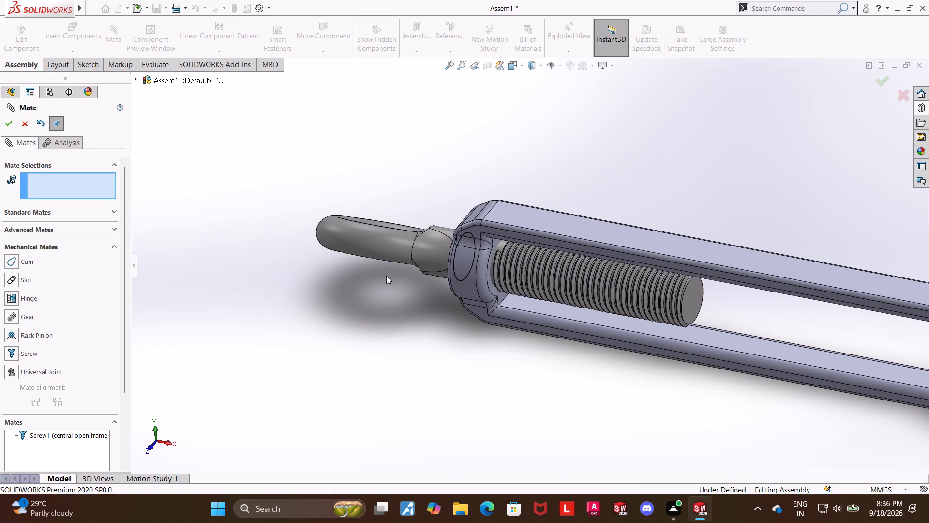
pyautogui.moveTo(382, 240); pyautogui.dragTo(216, 178)
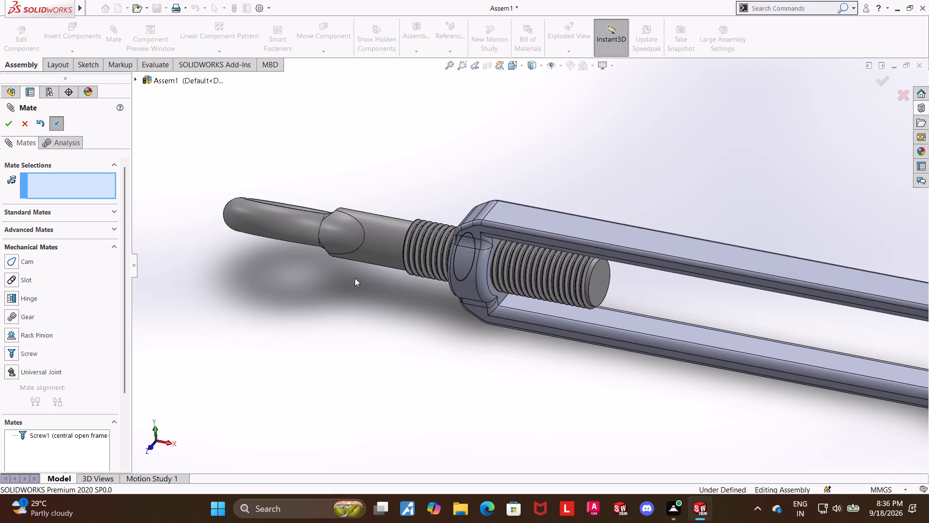
pyautogui.moveTo(326, 245); pyautogui.dragTo(285, 169)
pyautogui.moveTo(299, 209); pyautogui.dragTo(295, 184)
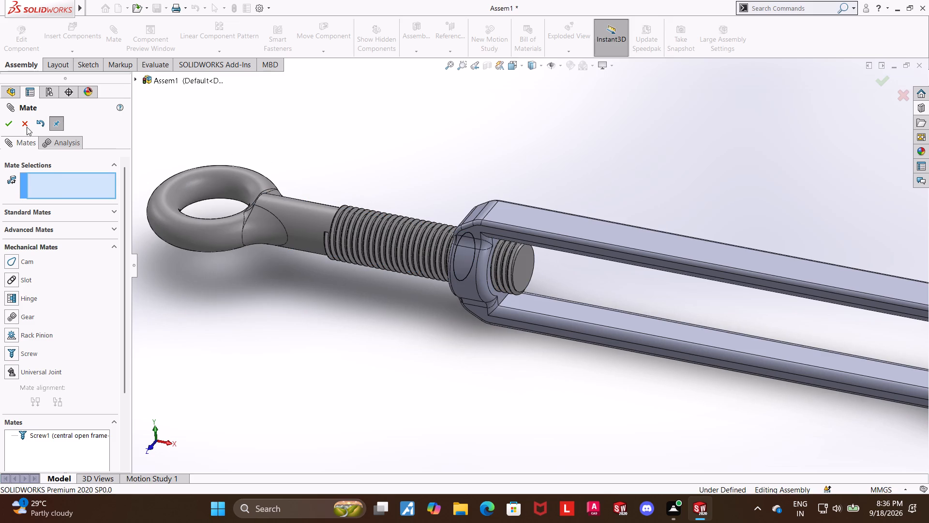
pyautogui.click(24, 125)
# Open the existing screw mate for editing, review its settings and both face selections, and try moving the eye bolt before closing the edit.
pyautogui.click(3, 240)
pyautogui.click(3, 236)
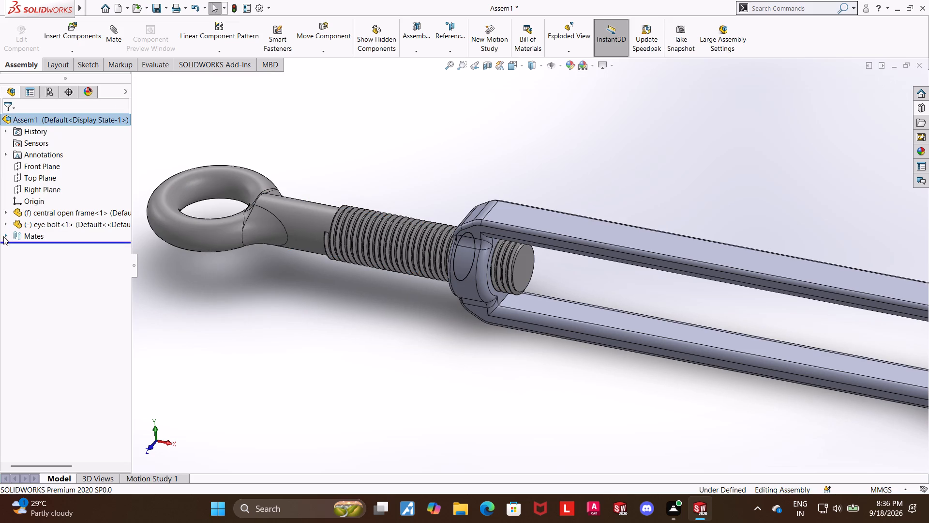
pyautogui.click(42, 260)
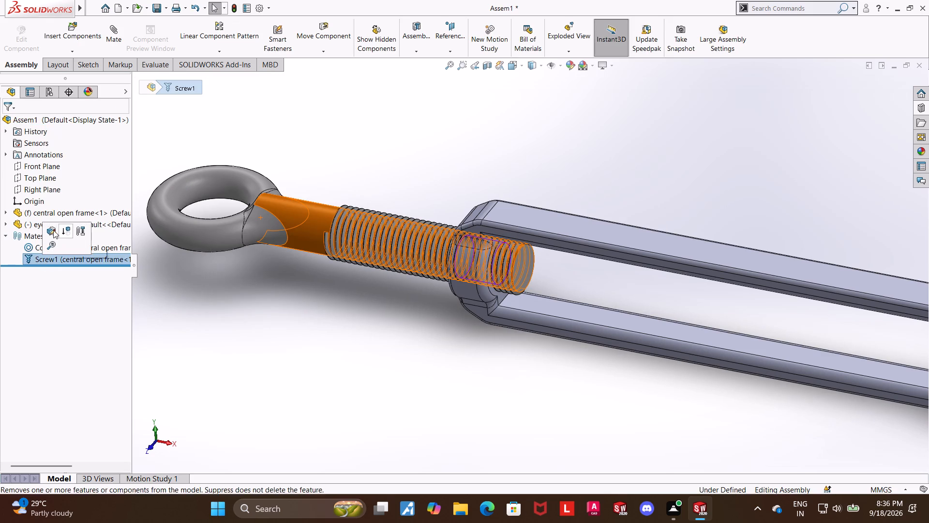
pyautogui.click(51, 229)
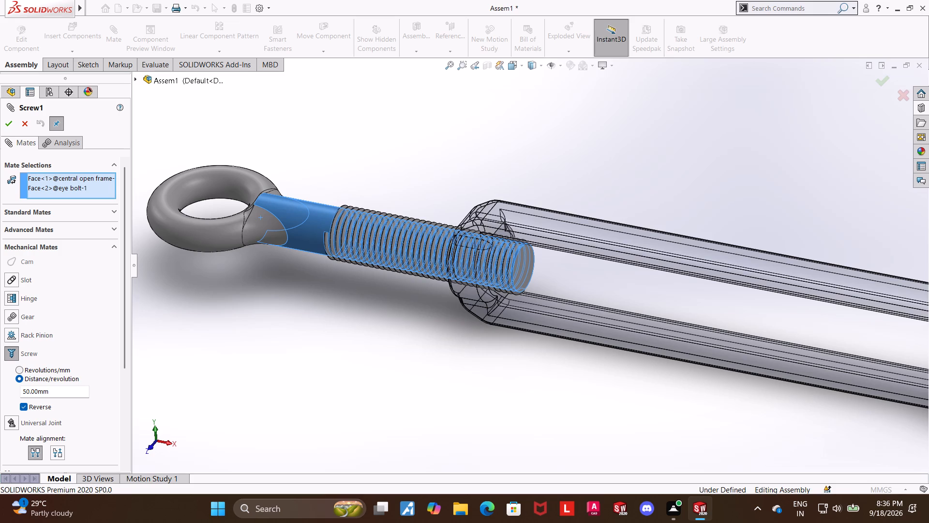
pyautogui.scroll(-2, 60, 436)
pyautogui.scroll(1, 70, 411)
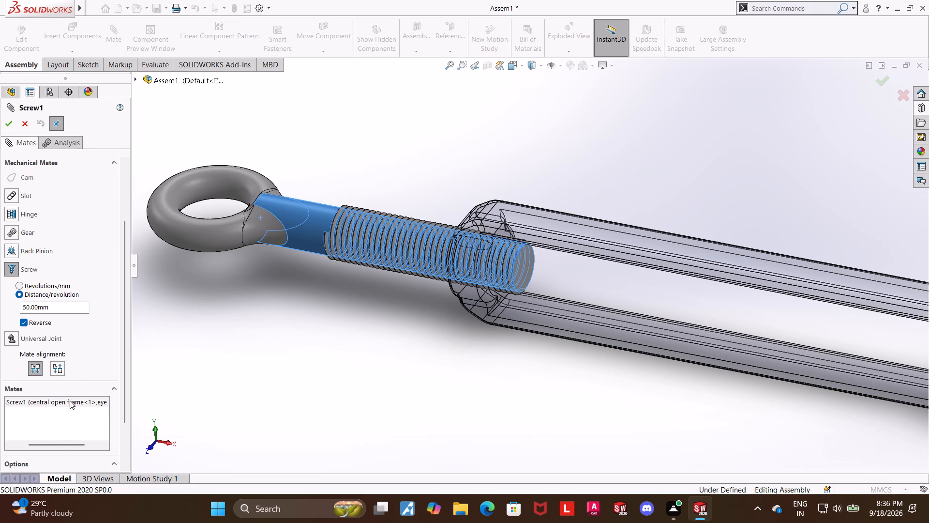
pyautogui.scroll(1, 41, 333)
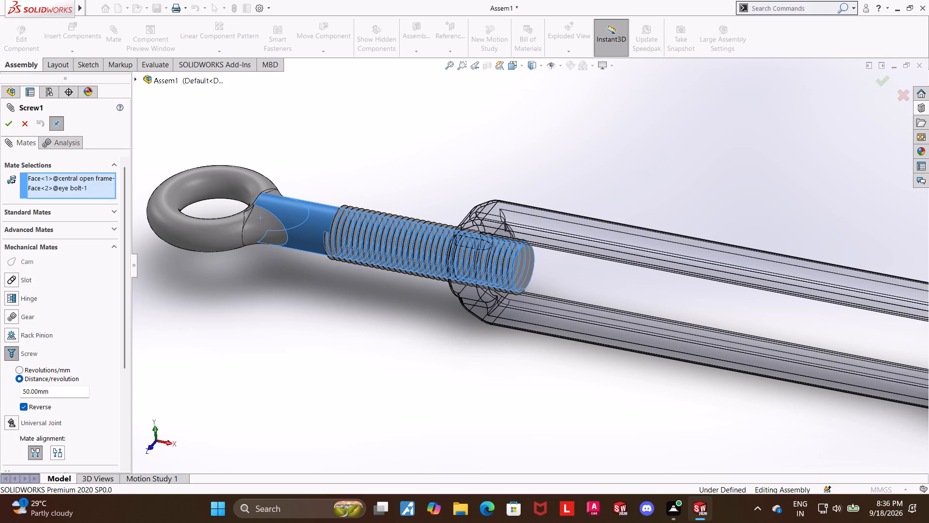
pyautogui.click(265, 365)
pyautogui.moveTo(246, 215); pyautogui.dragTo(250, 279)
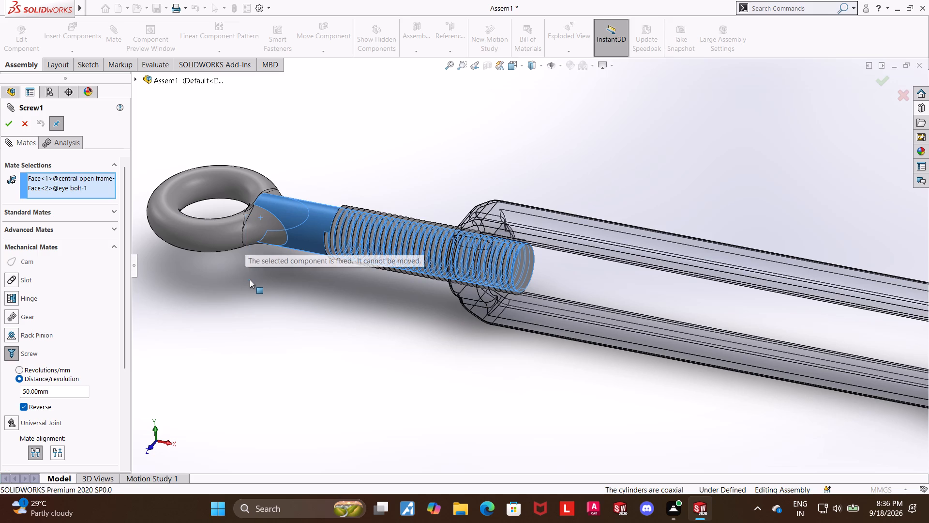
pyautogui.click(262, 340)
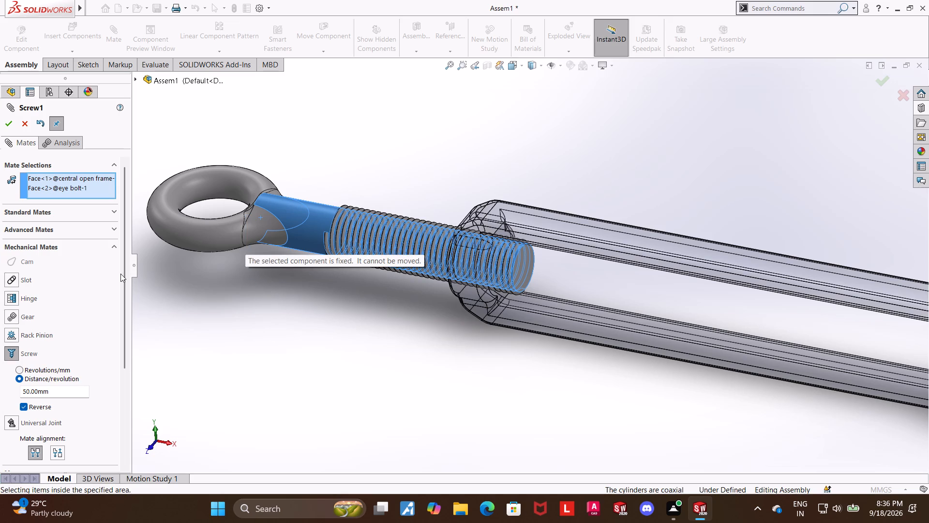
pyautogui.click(96, 178)
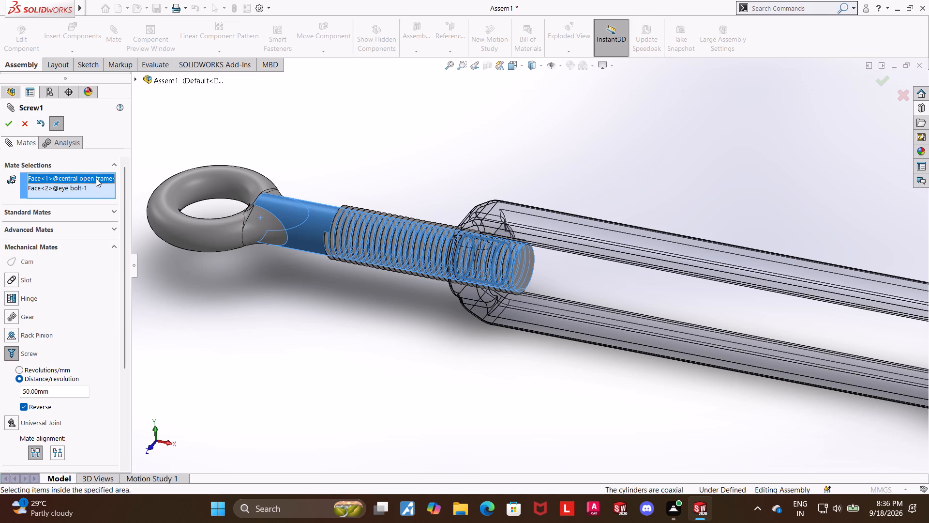
pyautogui.click(76, 190)
pyautogui.click(247, 287)
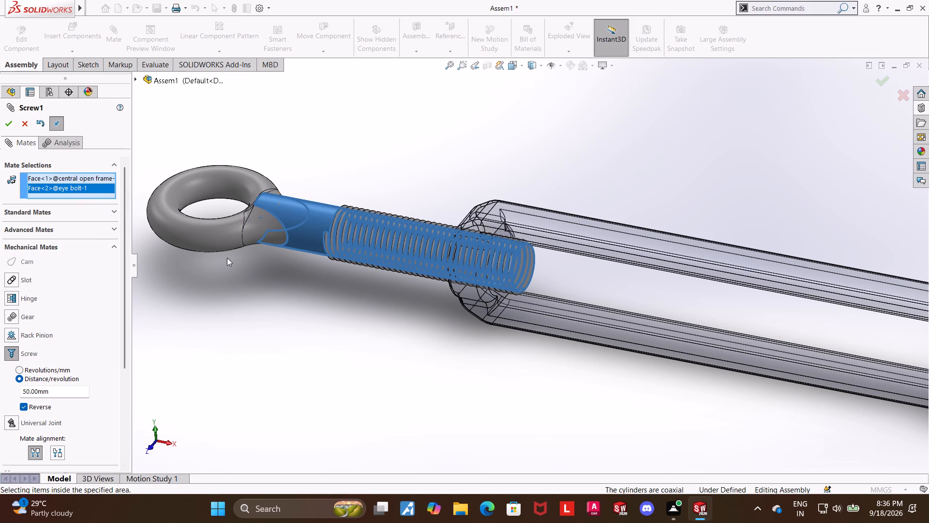
pyautogui.moveTo(243, 214); pyautogui.dragTo(144, 287)
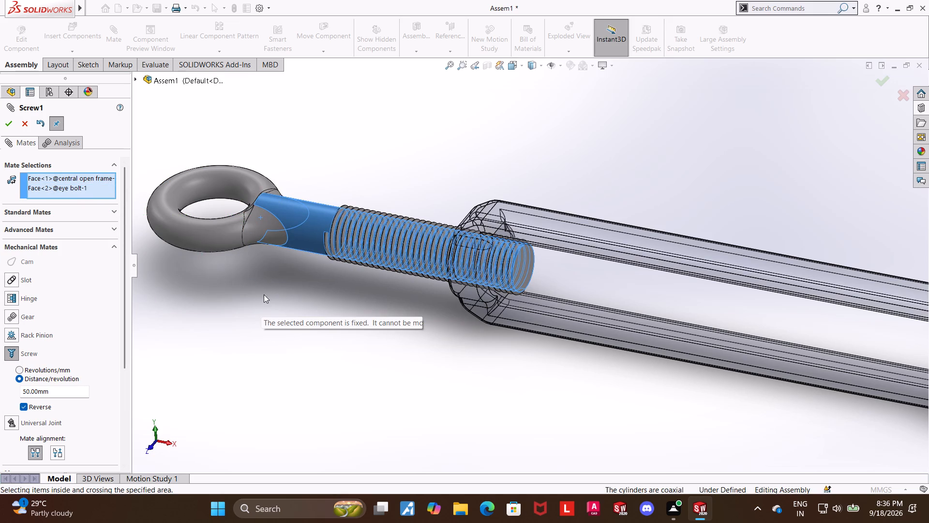
pyautogui.click(259, 285)
pyautogui.click(13, 121)
# Screw the eye bolt back out along the hole axis until its threaded end is clear of the frame's end boss.
pyautogui.moveTo(269, 204); pyautogui.dragTo(260, 212)
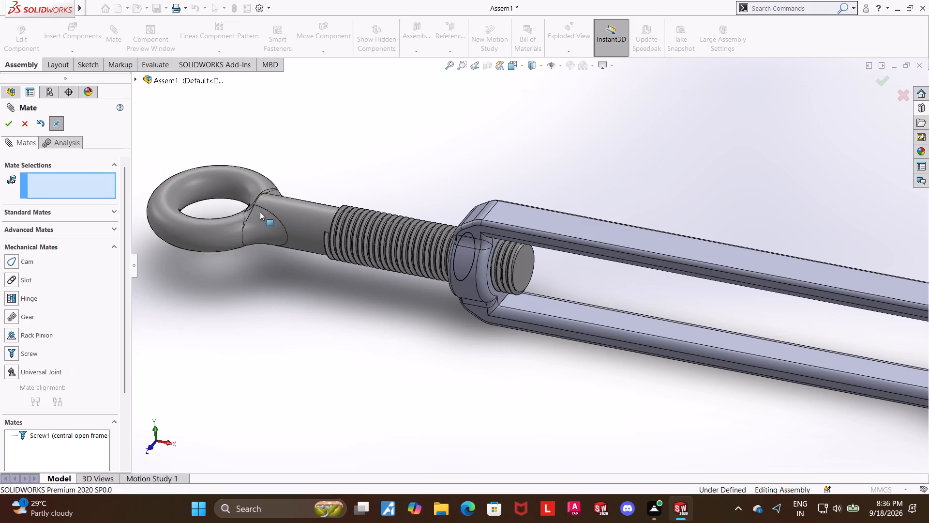
pyautogui.moveTo(260, 212); pyautogui.dragTo(161, 254)
pyautogui.click(394, 318)
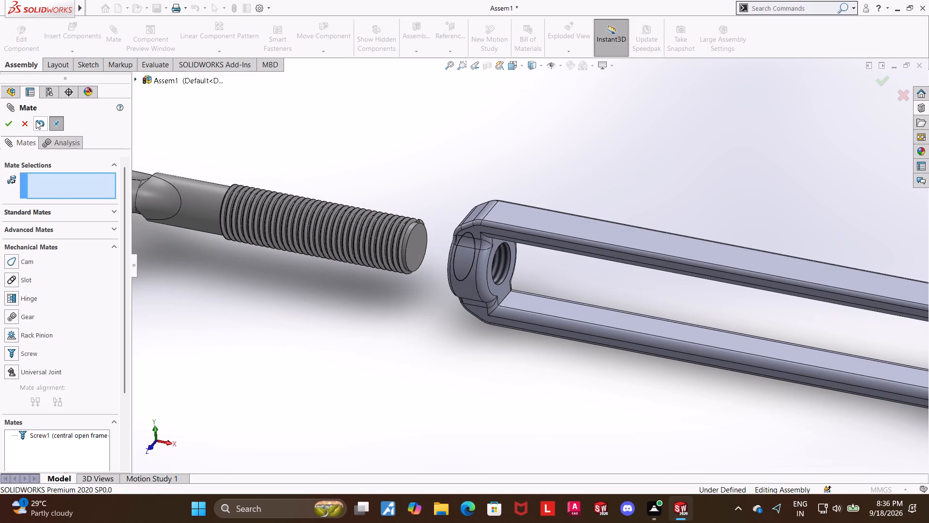
# Open the existing screw mate to review its settings and face selections, and close it without changes.
pyautogui.click(30, 122)
pyautogui.click(62, 261)
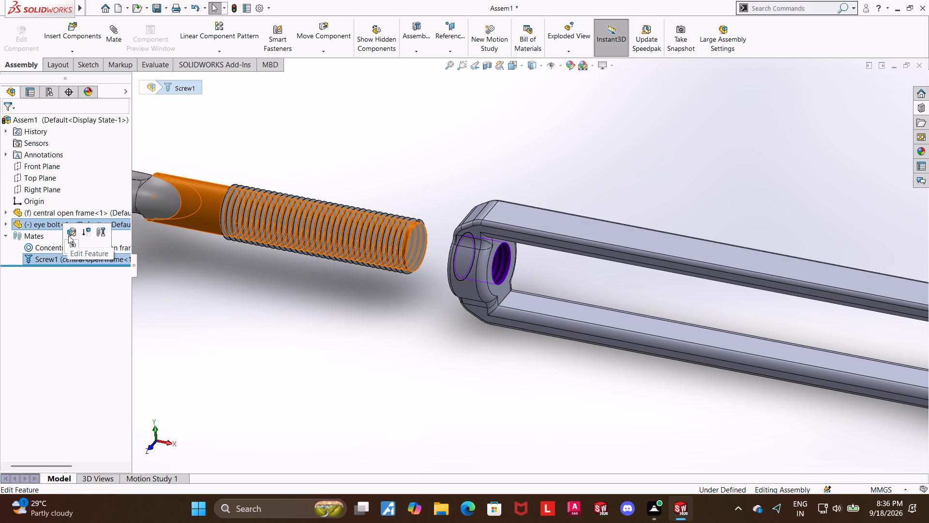
pyautogui.click(70, 232)
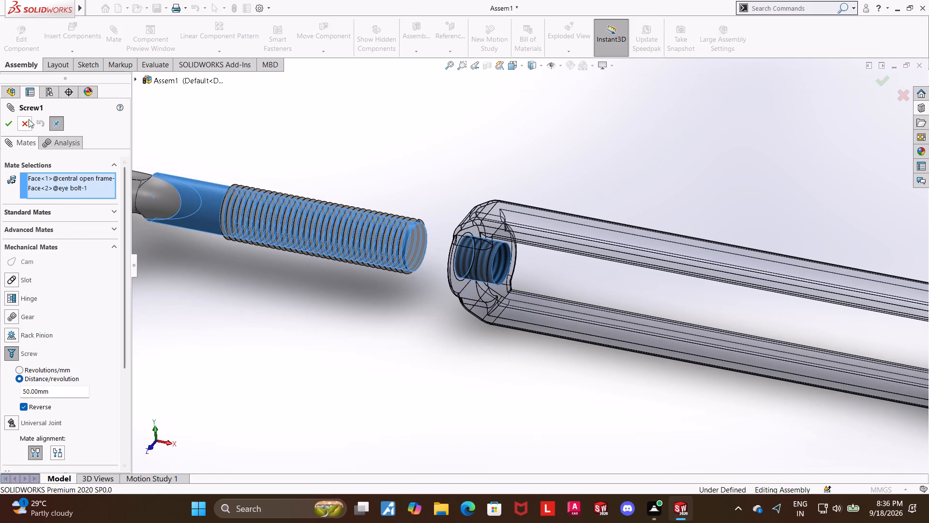
pyautogui.click(27, 119)
pyautogui.click(347, 330)
pyautogui.click(418, 249)
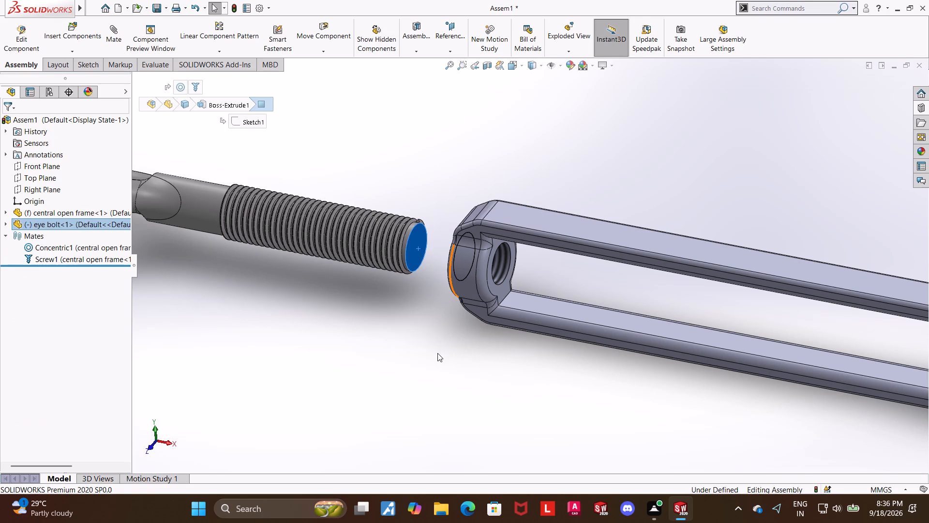
pyautogui.click(415, 339)
# Move the eye bolt into the frame's end boss and back out to test the screw motion.
pyautogui.moveTo(194, 197); pyautogui.dragTo(301, 227)
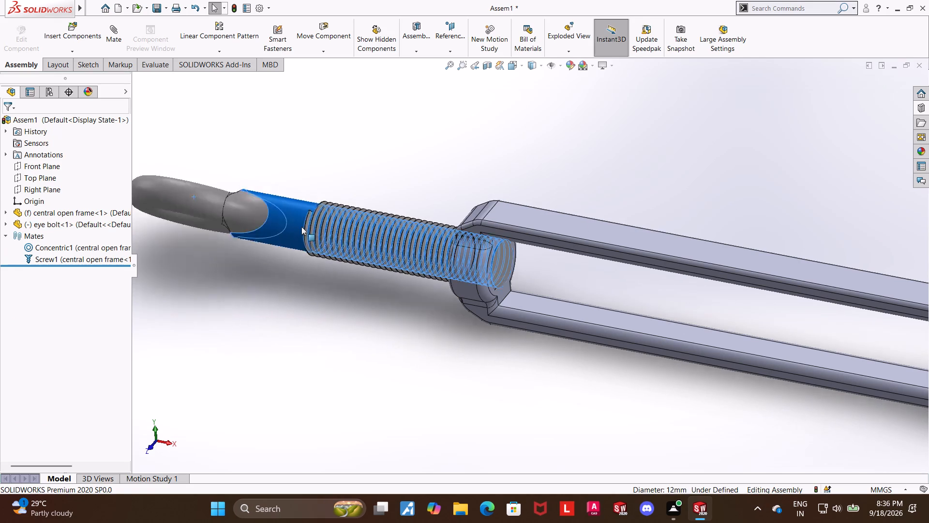
pyautogui.moveTo(301, 227); pyautogui.dragTo(315, 234)
pyautogui.moveTo(209, 216); pyautogui.dragTo(218, 190)
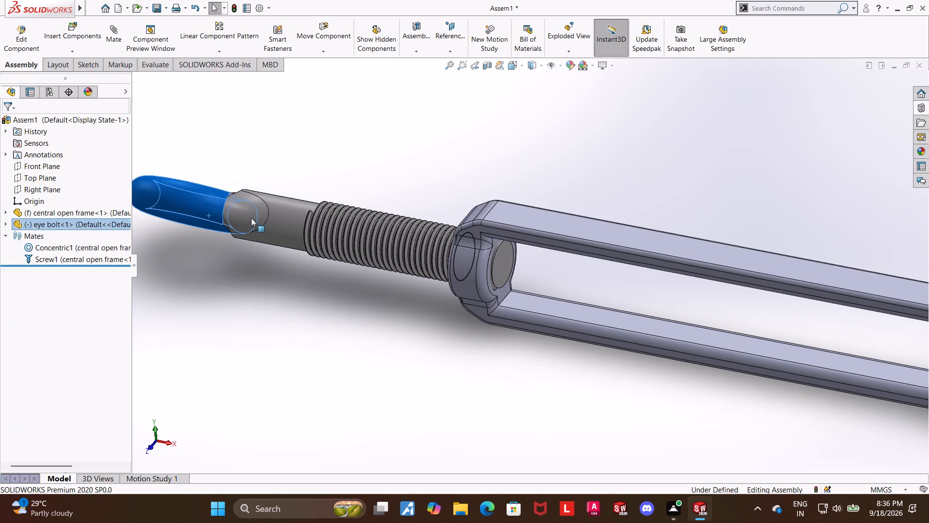
pyautogui.moveTo(247, 231); pyautogui.dragTo(195, 183)
pyautogui.click(430, 380)
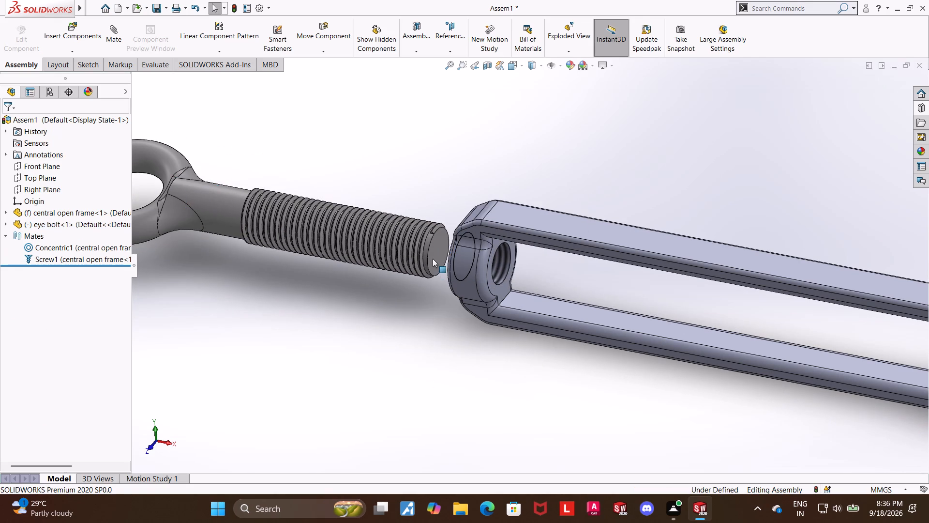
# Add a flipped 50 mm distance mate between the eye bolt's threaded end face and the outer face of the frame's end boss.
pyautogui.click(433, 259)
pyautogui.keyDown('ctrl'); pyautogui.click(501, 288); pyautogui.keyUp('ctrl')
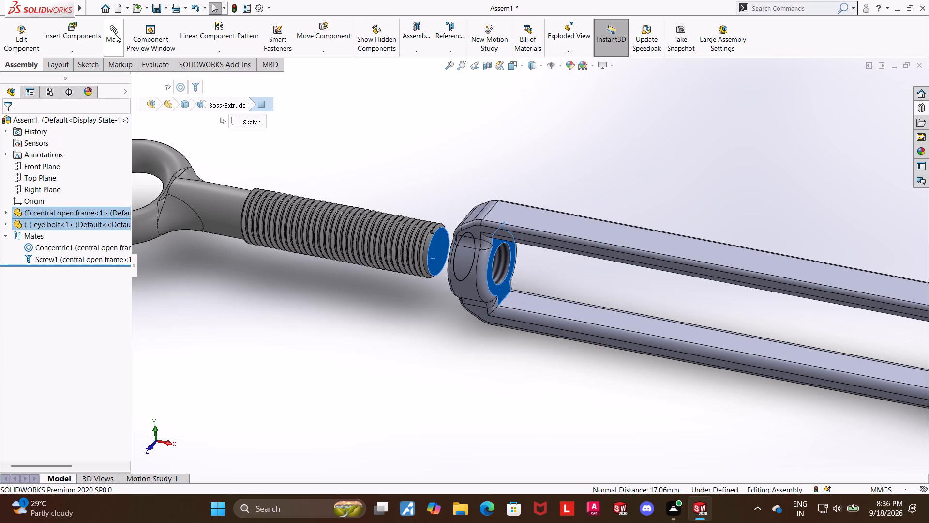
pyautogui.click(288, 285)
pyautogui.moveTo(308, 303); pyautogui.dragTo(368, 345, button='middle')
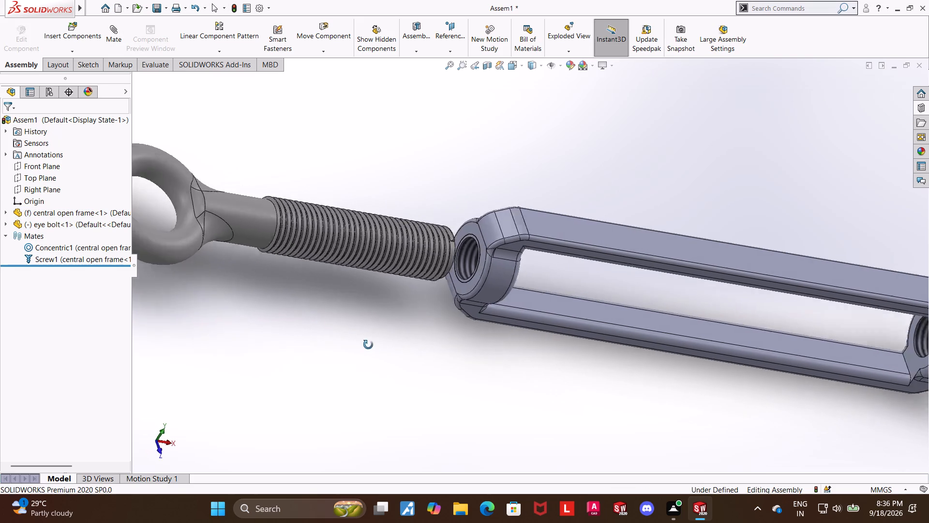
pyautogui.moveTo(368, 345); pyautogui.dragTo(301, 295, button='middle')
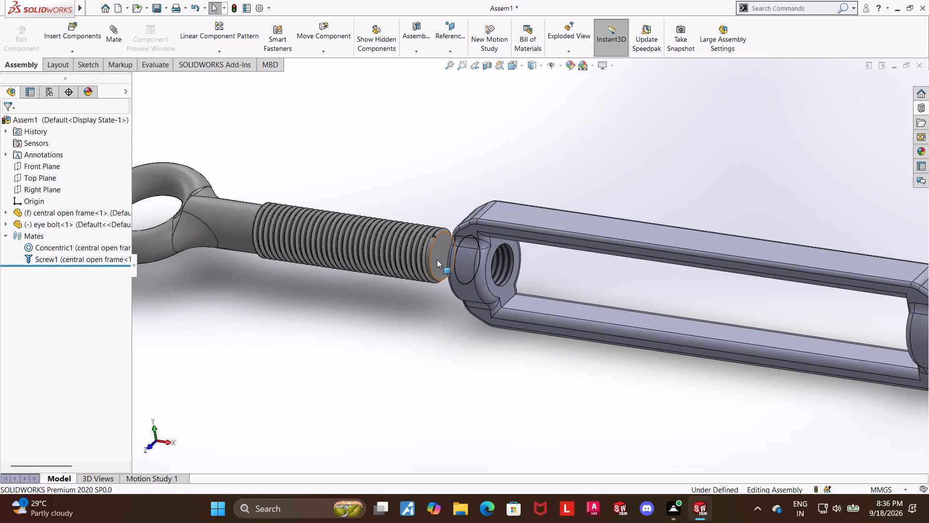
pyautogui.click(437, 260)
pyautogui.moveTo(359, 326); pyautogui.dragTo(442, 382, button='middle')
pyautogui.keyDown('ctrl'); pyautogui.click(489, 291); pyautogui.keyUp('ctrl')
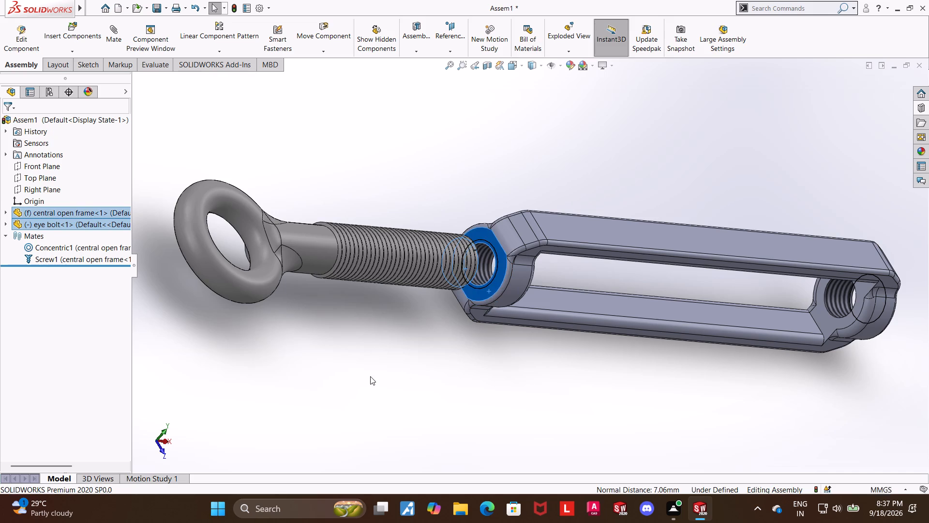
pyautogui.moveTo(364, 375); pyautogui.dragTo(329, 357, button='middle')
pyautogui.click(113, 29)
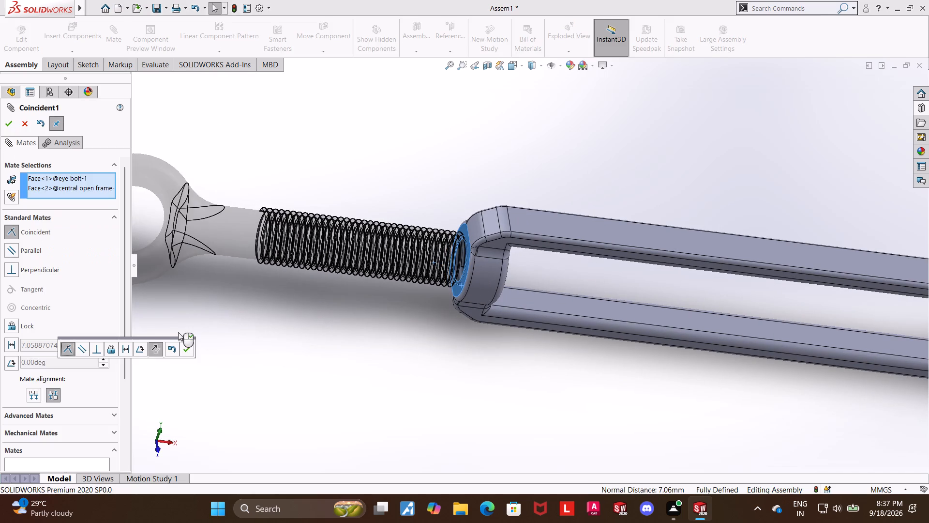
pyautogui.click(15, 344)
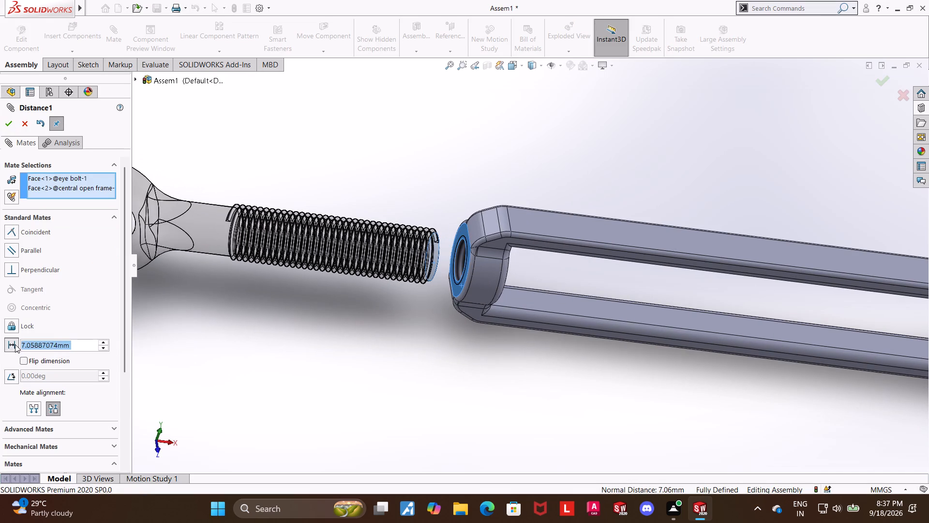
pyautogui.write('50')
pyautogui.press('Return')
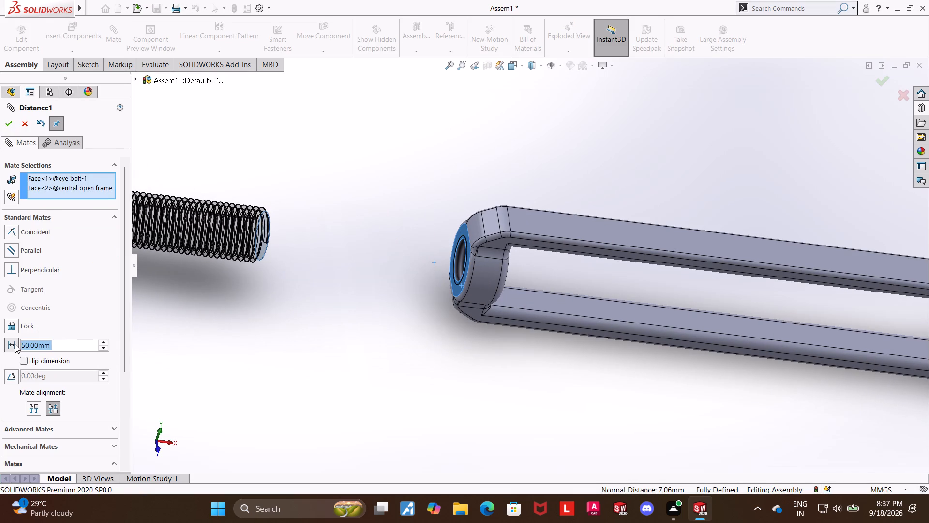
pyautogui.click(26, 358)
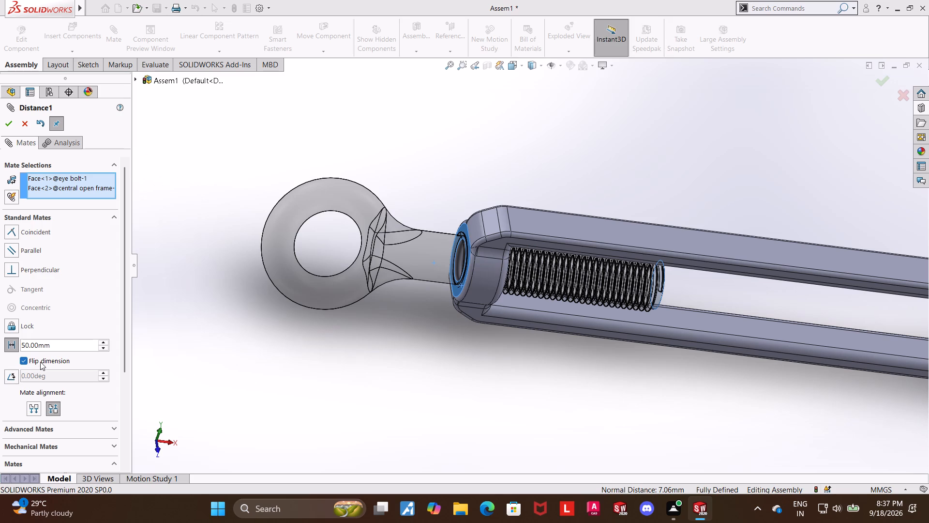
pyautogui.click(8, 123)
# Try moving the eye bolt by its ring to test its motion with the distance mate, leaving the Mate command.
pyautogui.click(300, 380)
pyautogui.click(361, 287)
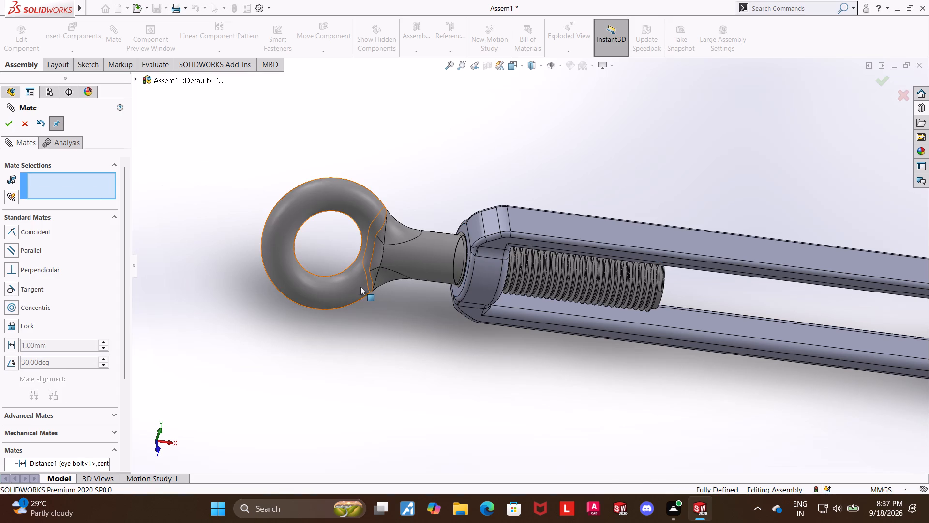
pyautogui.moveTo(356, 286); pyautogui.dragTo(256, 282)
pyautogui.click(22, 127)
pyautogui.moveTo(335, 292); pyautogui.dragTo(331, 291)
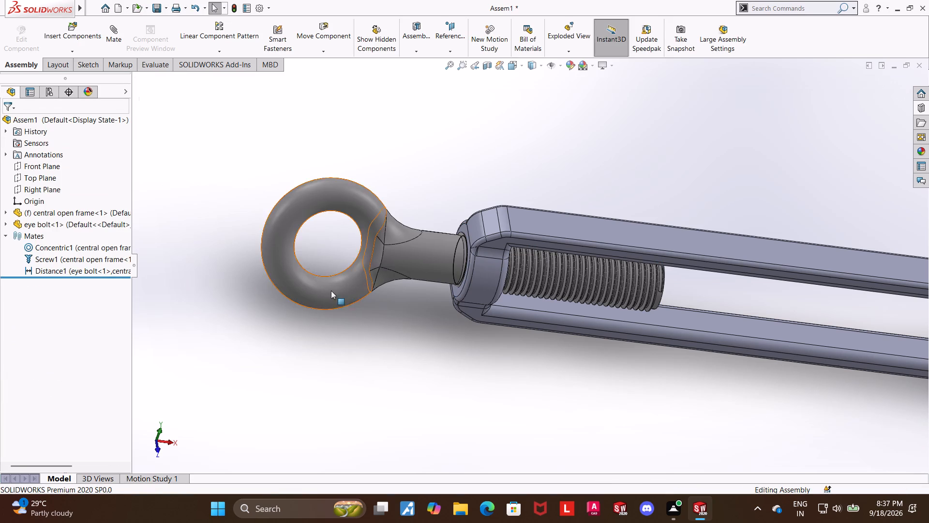
pyautogui.moveTo(331, 291); pyautogui.dragTo(245, 275)
pyautogui.moveTo(340, 362); pyautogui.dragTo(343, 384)
pyautogui.moveTo(358, 193); pyautogui.dragTo(231, 247)
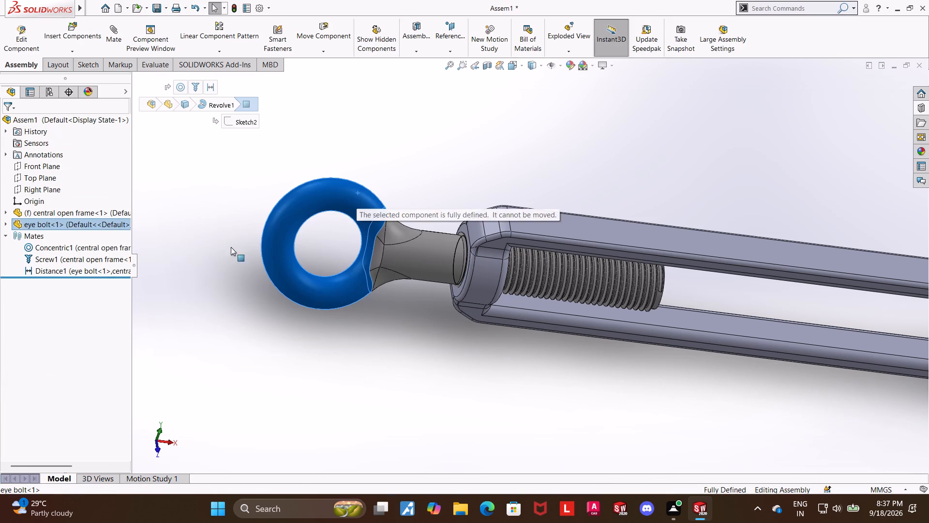
pyautogui.moveTo(231, 247); pyautogui.dragTo(193, 268)
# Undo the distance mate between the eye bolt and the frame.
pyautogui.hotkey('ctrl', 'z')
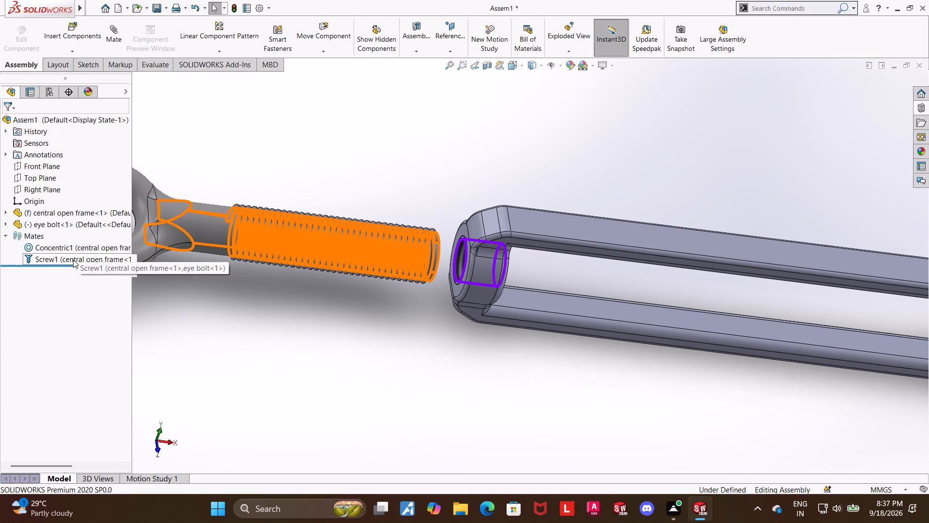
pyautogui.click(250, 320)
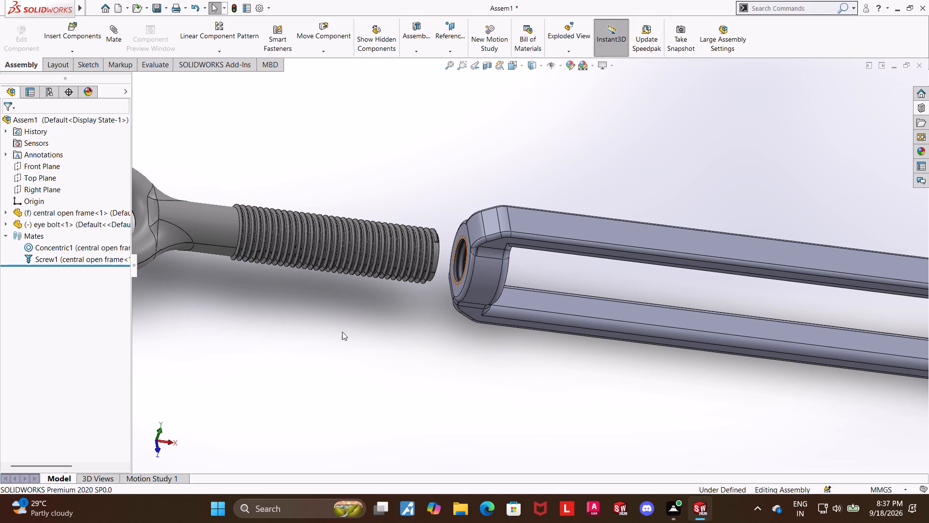
# Screw the eye bolt slightly inward along the hole axis, bringing its threaded end up to the frame's end boss.
pyautogui.moveTo(324, 346); pyautogui.dragTo(254, 331, button='middle')
pyautogui.click(327, 354)
pyautogui.moveTo(387, 309); pyautogui.dragTo(395, 312, button='middle')
pyautogui.moveTo(396, 312); pyautogui.dragTo(416, 321, button='middle')
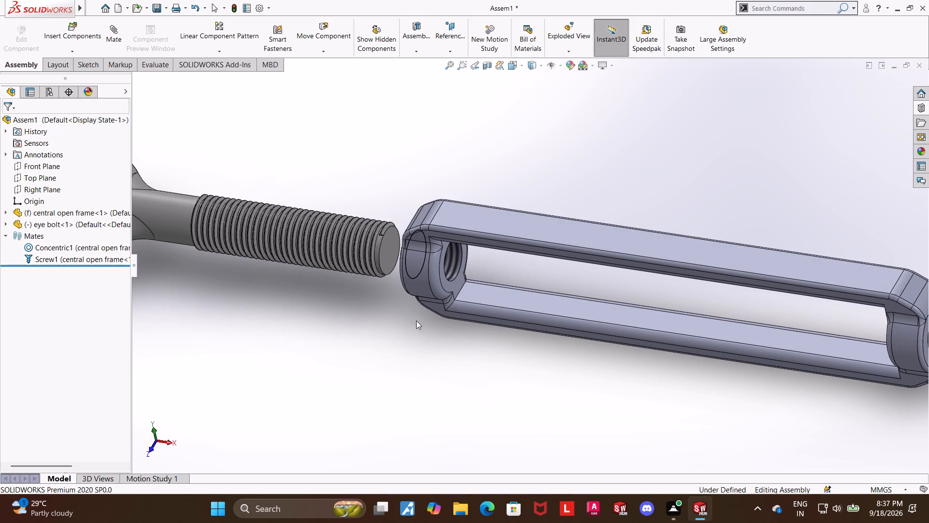
pyautogui.scroll(4, 210, 324)
pyautogui.scroll(-3, 297, 255)
pyautogui.moveTo(353, 258); pyautogui.dragTo(399, 293)
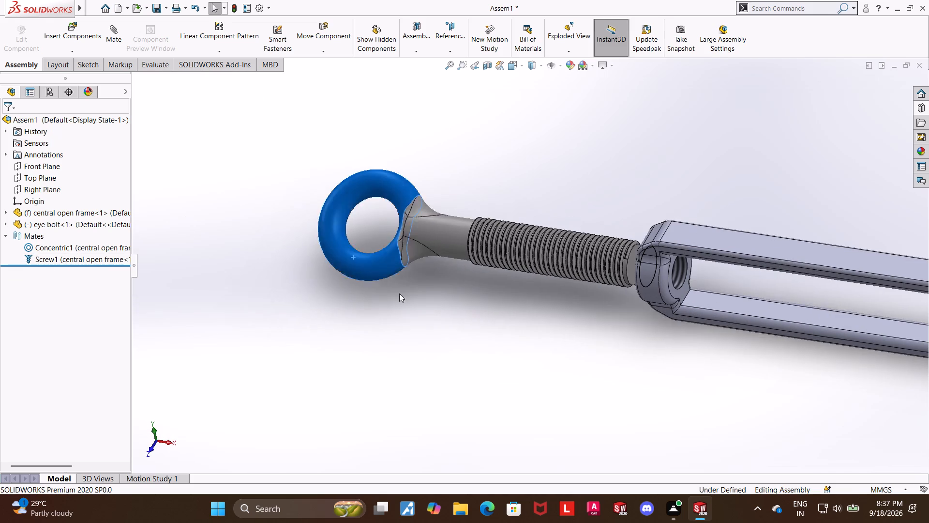
pyautogui.moveTo(399, 293); pyautogui.dragTo(401, 266)
pyautogui.click(539, 371)
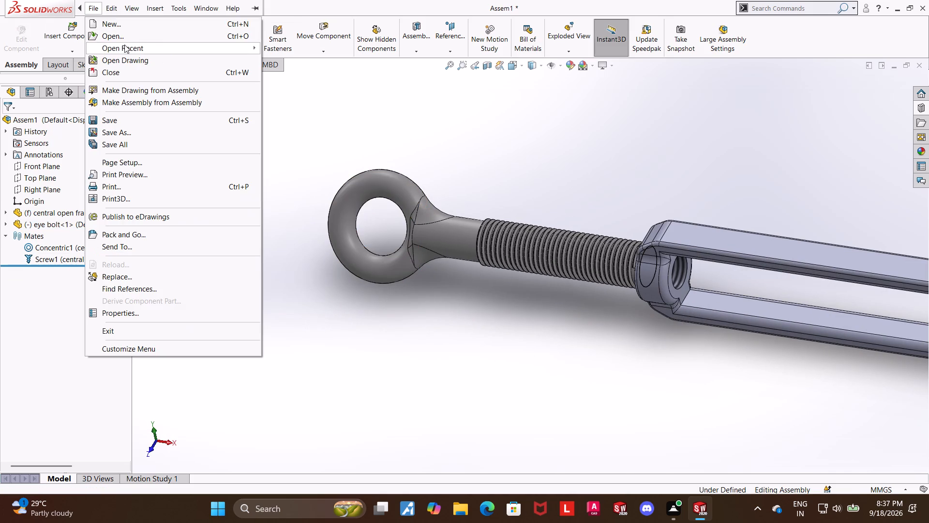
pyautogui.click(346, 131)
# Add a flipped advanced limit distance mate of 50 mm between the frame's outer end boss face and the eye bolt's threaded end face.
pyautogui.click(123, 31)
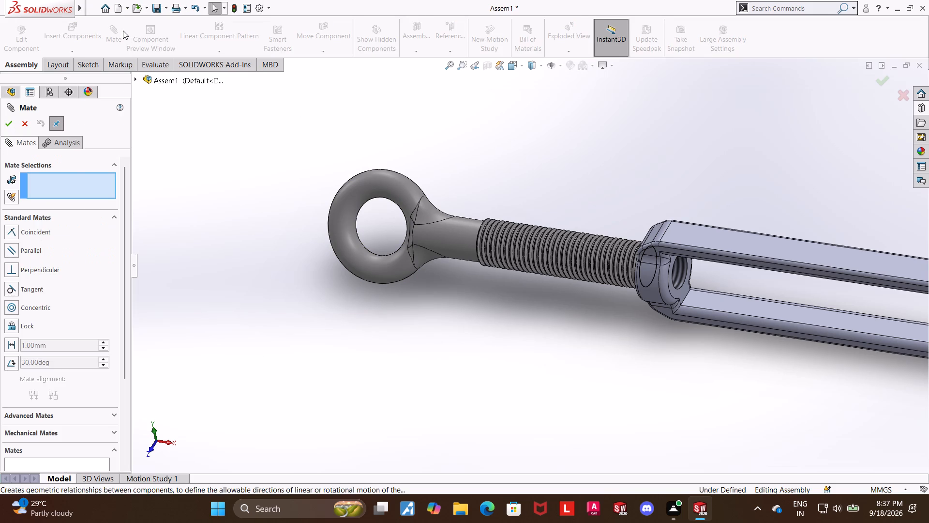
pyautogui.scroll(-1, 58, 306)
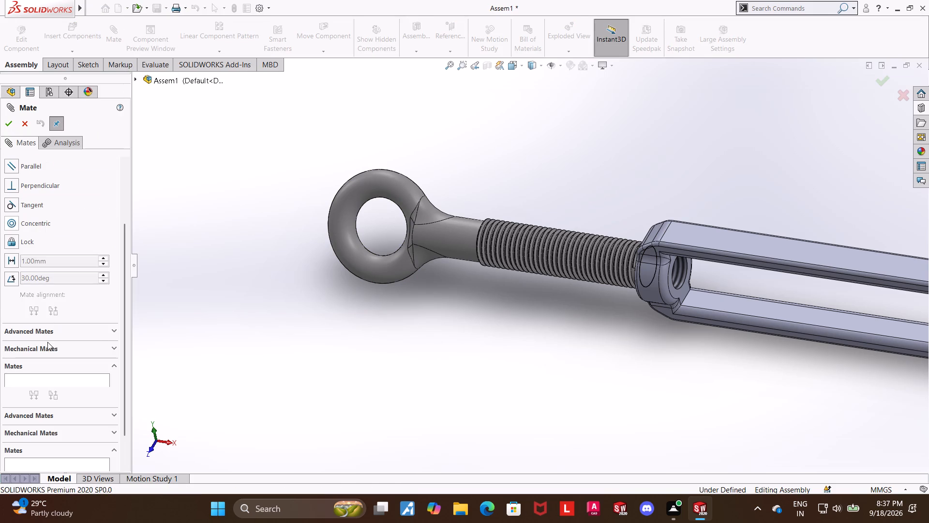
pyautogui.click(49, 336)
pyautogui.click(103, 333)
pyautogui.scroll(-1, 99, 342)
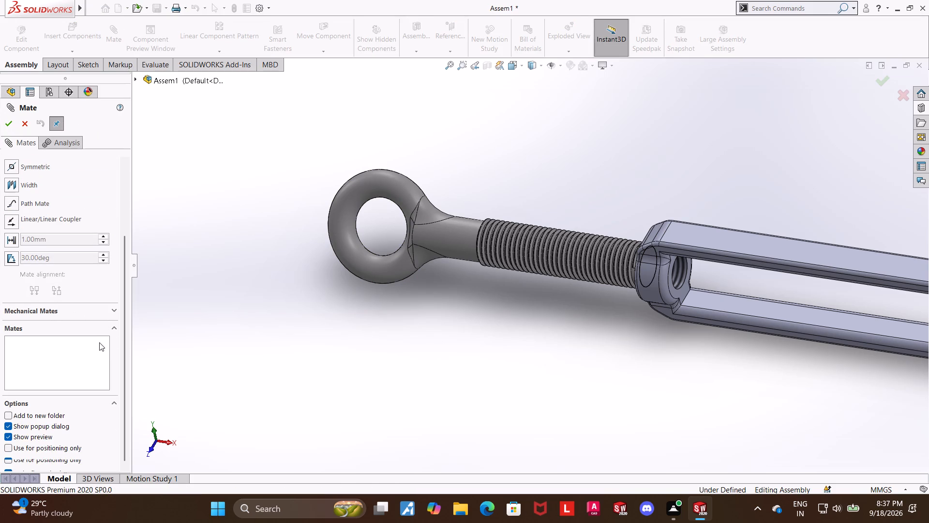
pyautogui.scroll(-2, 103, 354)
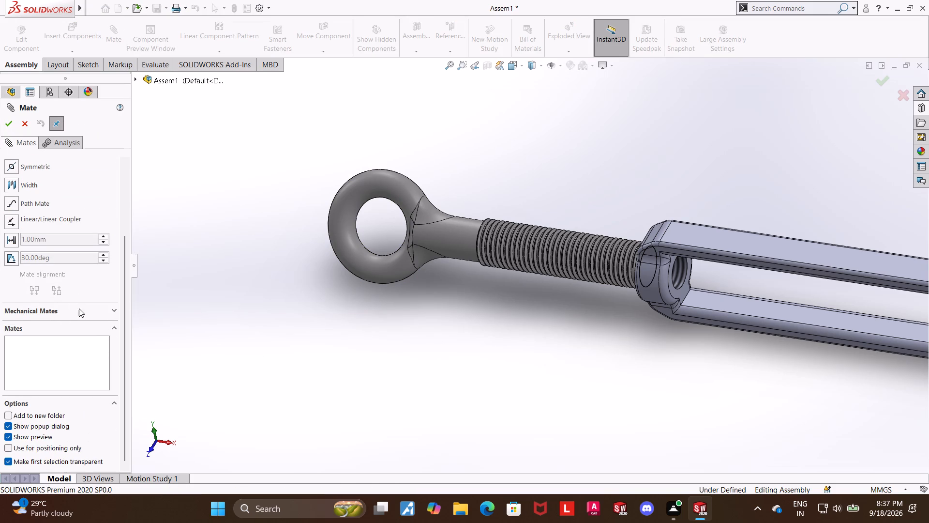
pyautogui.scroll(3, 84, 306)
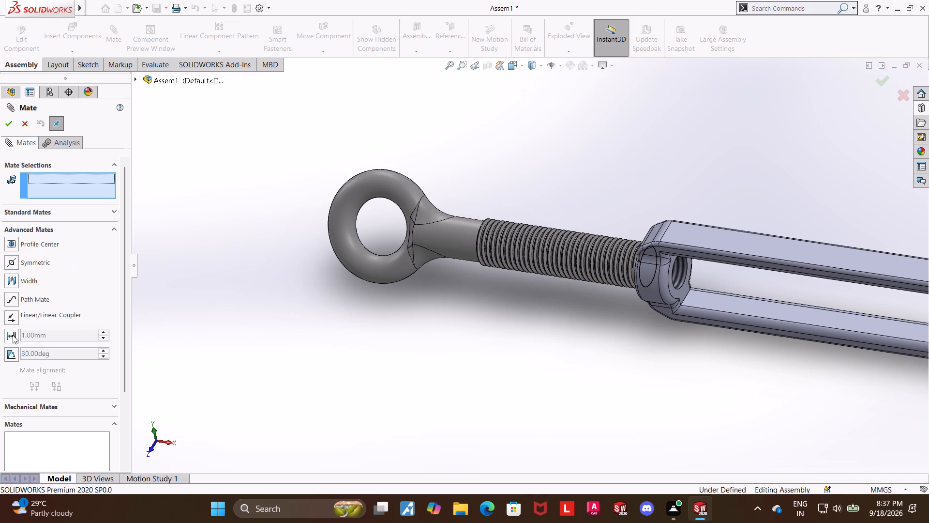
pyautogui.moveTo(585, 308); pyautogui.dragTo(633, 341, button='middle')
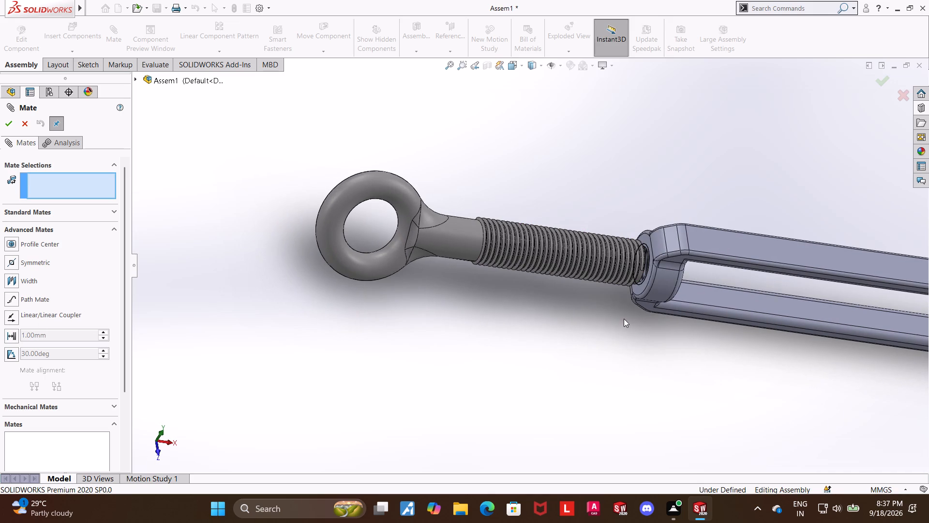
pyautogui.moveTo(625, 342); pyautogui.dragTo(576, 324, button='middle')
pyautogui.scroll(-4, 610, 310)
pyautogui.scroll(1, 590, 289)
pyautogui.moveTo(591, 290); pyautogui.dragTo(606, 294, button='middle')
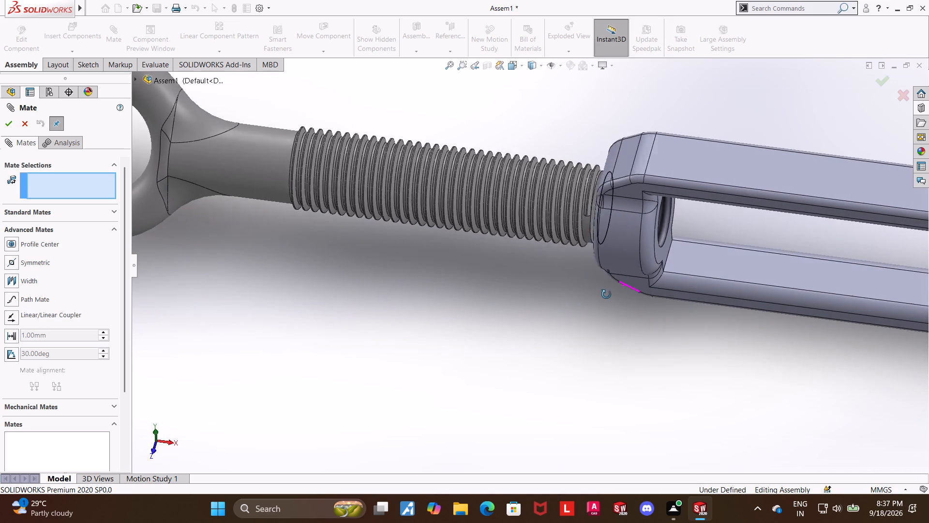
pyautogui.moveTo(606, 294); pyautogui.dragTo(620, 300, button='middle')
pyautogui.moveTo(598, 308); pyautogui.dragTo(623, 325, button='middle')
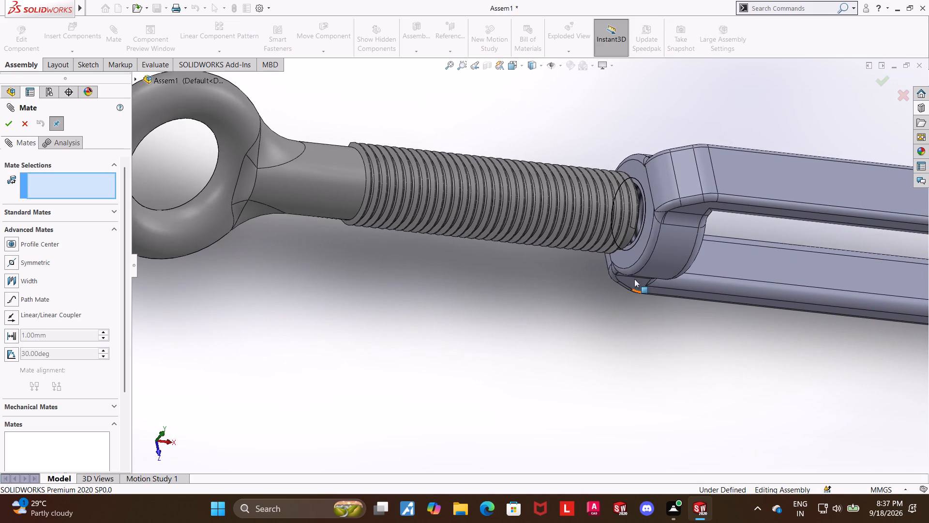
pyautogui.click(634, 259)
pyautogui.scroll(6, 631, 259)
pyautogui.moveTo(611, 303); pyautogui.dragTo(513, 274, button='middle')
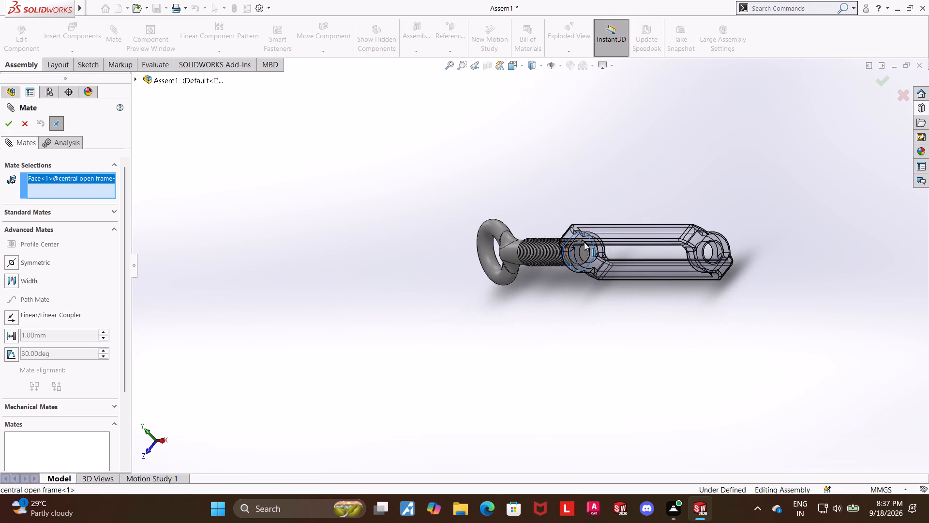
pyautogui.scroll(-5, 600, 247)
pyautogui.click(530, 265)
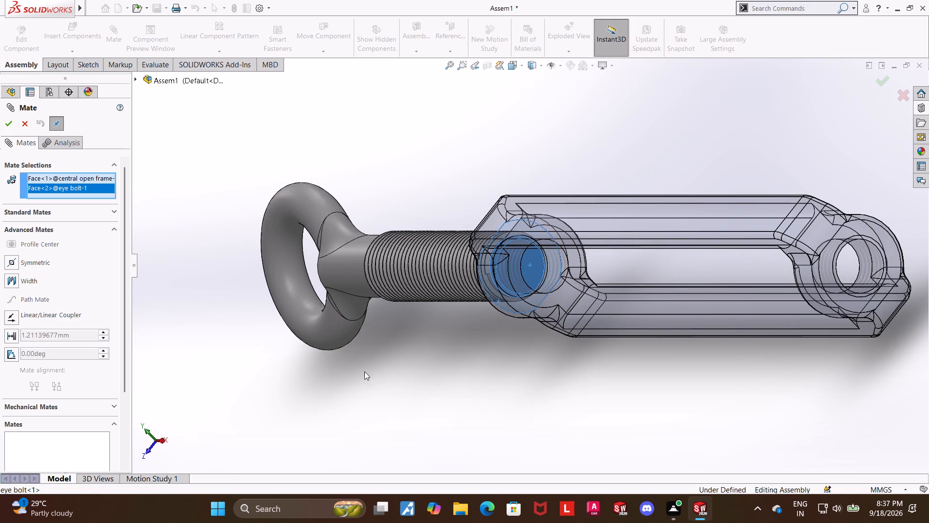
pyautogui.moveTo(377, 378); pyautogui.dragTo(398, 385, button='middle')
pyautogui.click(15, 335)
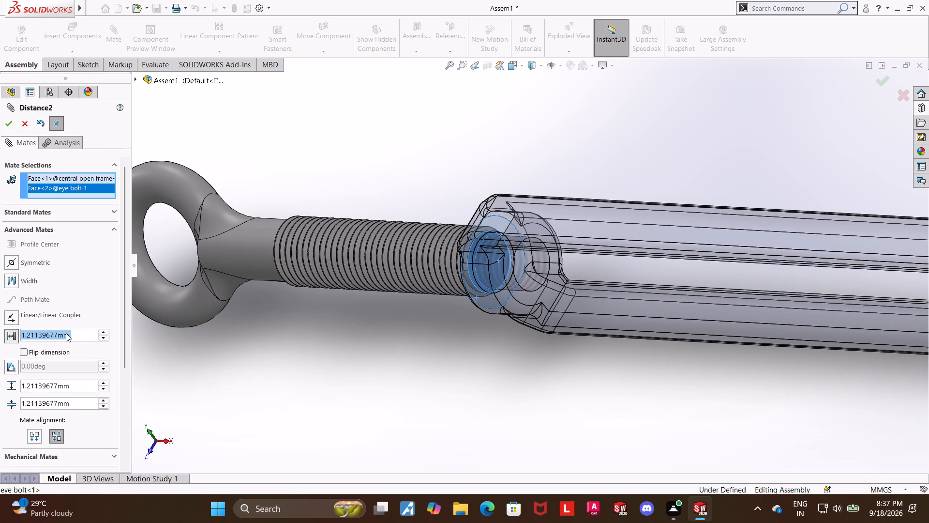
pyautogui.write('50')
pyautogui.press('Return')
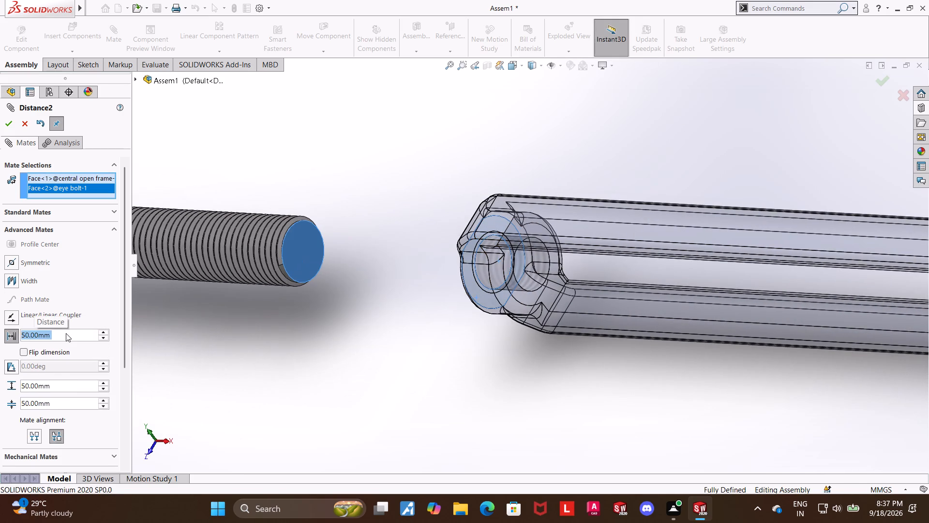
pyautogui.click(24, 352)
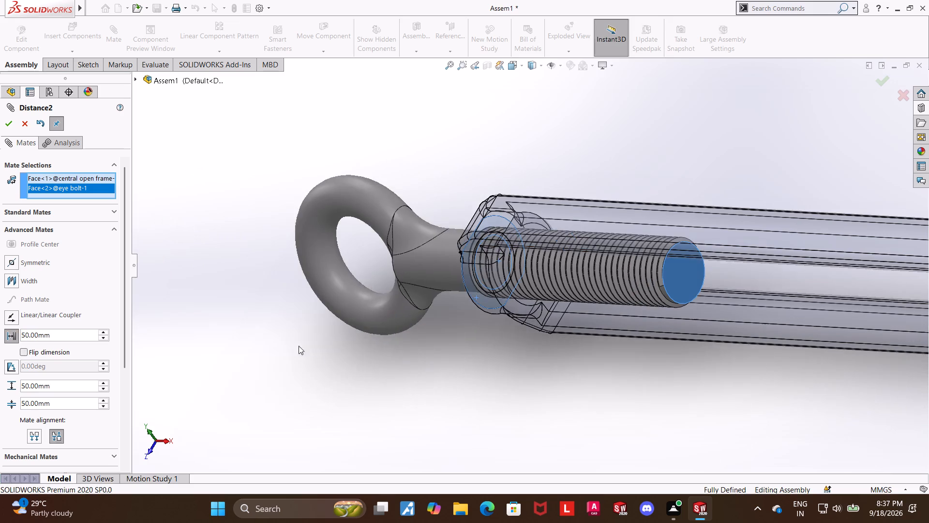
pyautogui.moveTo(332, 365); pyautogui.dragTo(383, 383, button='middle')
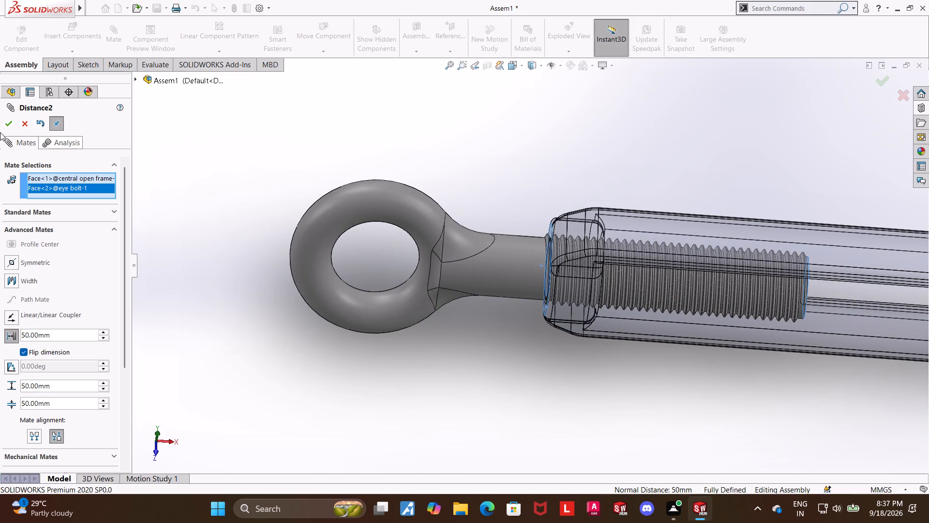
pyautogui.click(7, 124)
# Try moving the eye bolt by its ring to test its motion with the limit distance mate, leaving the Mate command.
pyautogui.moveTo(345, 338); pyautogui.dragTo(347, 342)
pyautogui.click(25, 117)
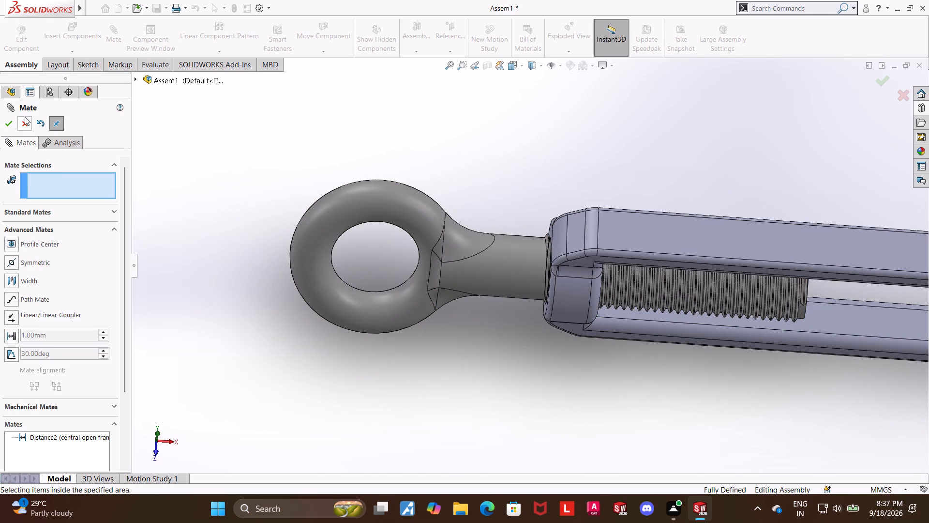
pyautogui.moveTo(395, 315); pyautogui.dragTo(211, 295)
pyautogui.click(238, 364)
pyautogui.click(356, 326)
pyautogui.moveTo(356, 317); pyautogui.dragTo(276, 142)
pyautogui.moveTo(272, 359); pyautogui.dragTo(272, 368)
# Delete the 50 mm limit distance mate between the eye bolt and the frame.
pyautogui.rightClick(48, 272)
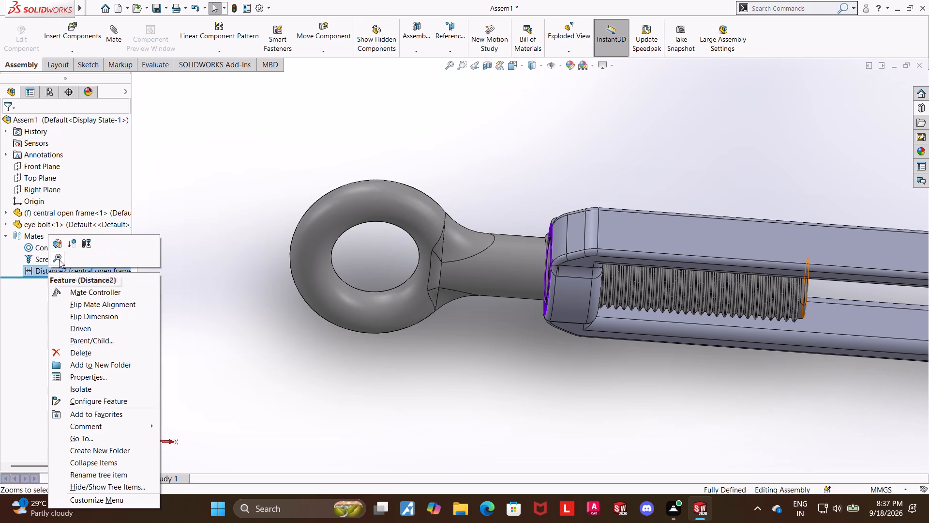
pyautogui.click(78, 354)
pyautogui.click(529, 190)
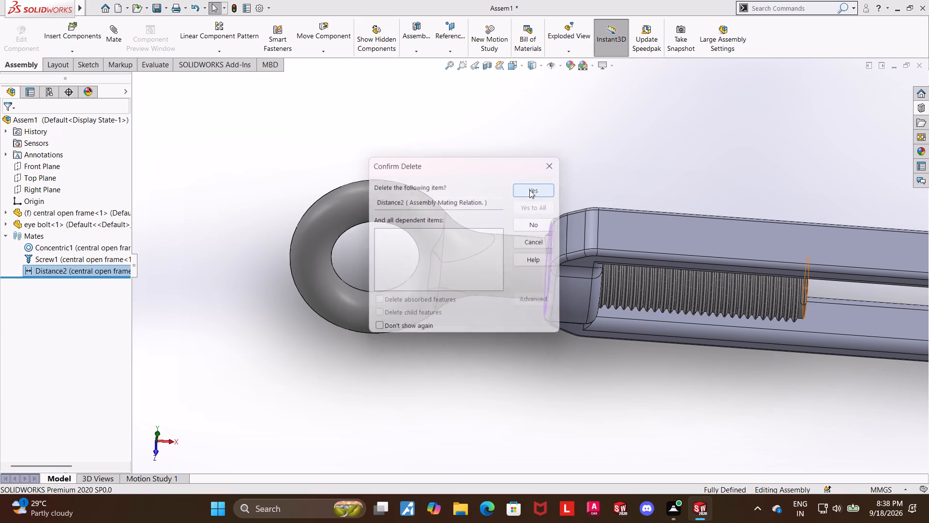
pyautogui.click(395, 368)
# Test the threading motion by screwing the eye bolt in and out of the frame's end boss by its ring.
pyautogui.moveTo(361, 311); pyautogui.dragTo(266, 326)
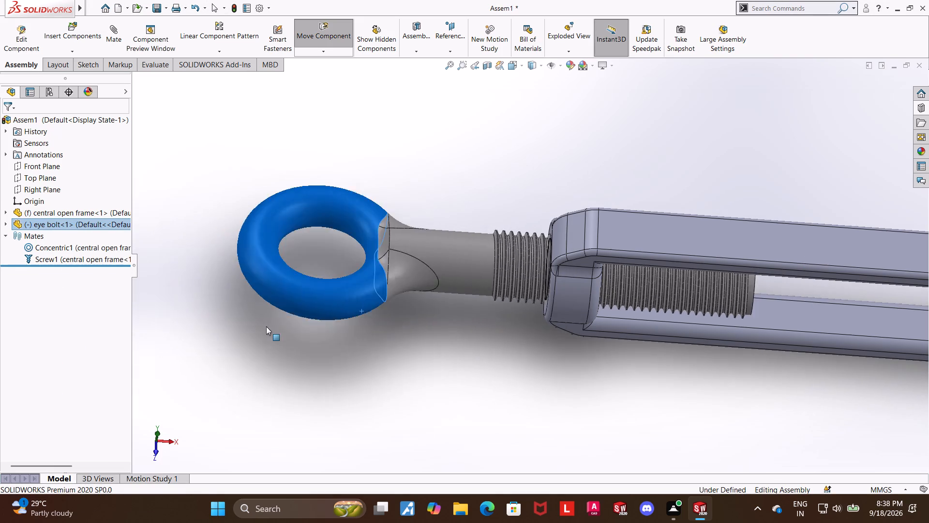
pyautogui.moveTo(266, 326); pyautogui.dragTo(331, 490)
pyautogui.moveTo(395, 190); pyautogui.dragTo(387, 258)
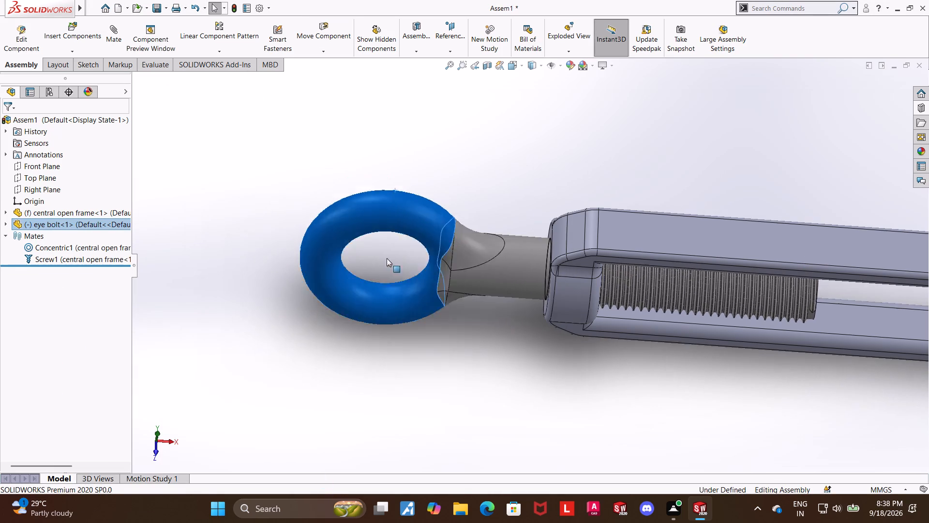
pyautogui.moveTo(387, 258); pyautogui.dragTo(233, 101)
pyautogui.click(377, 354)
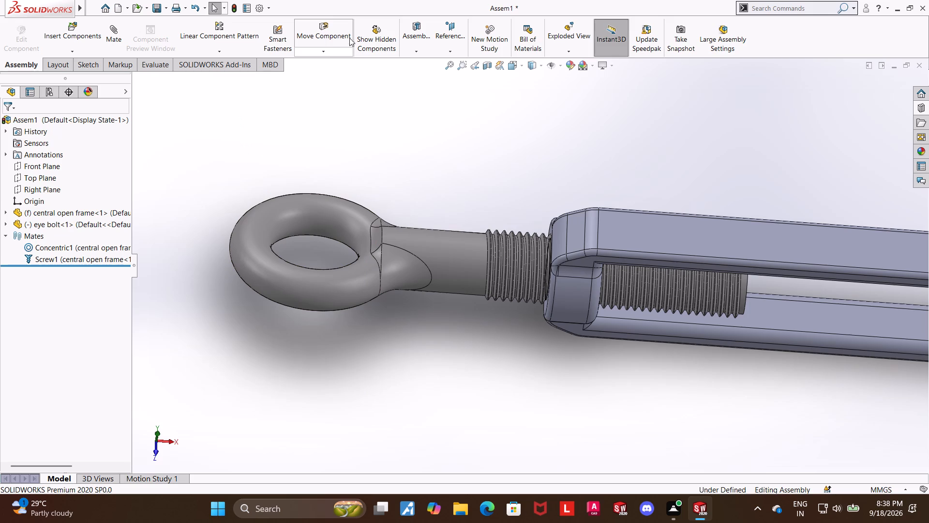
pyautogui.moveTo(319, 300); pyautogui.dragTo(319, 290)
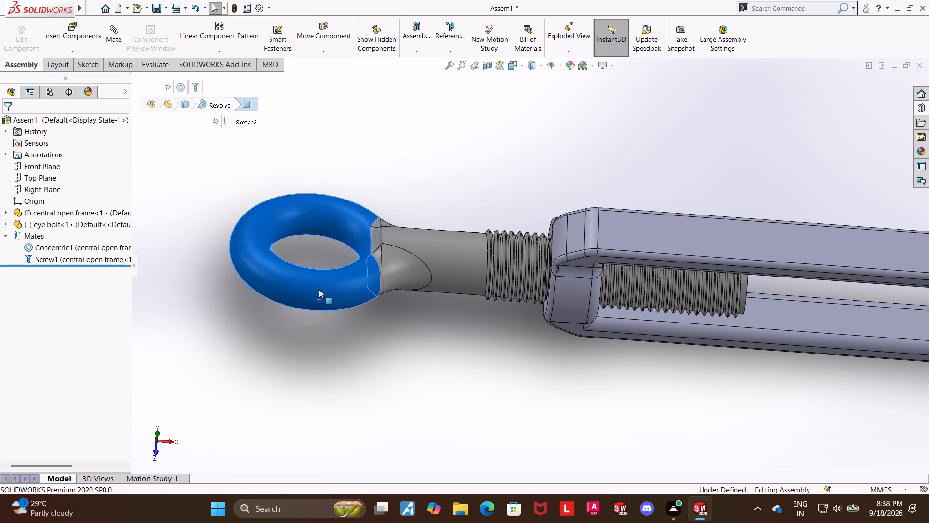
pyautogui.moveTo(319, 290); pyautogui.dragTo(253, 319)
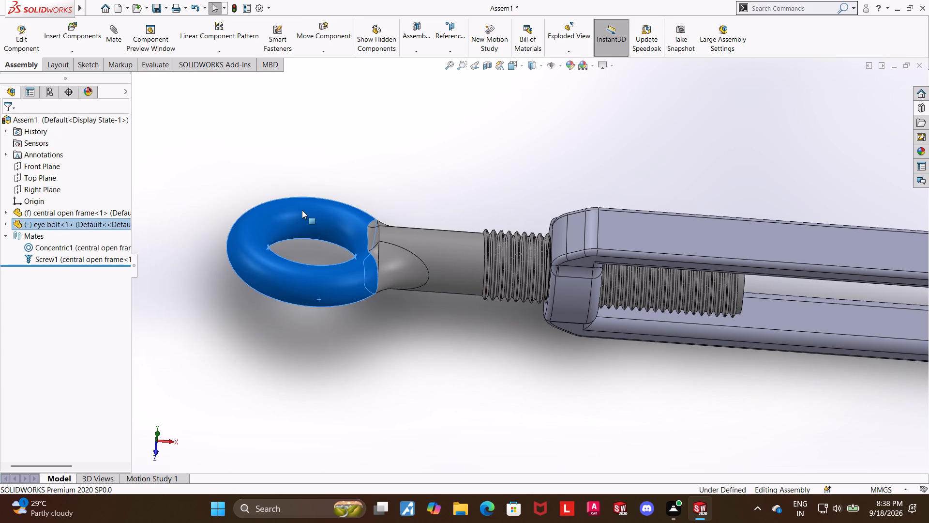
pyautogui.moveTo(302, 210); pyautogui.dragTo(280, 310)
pyautogui.click(306, 359)
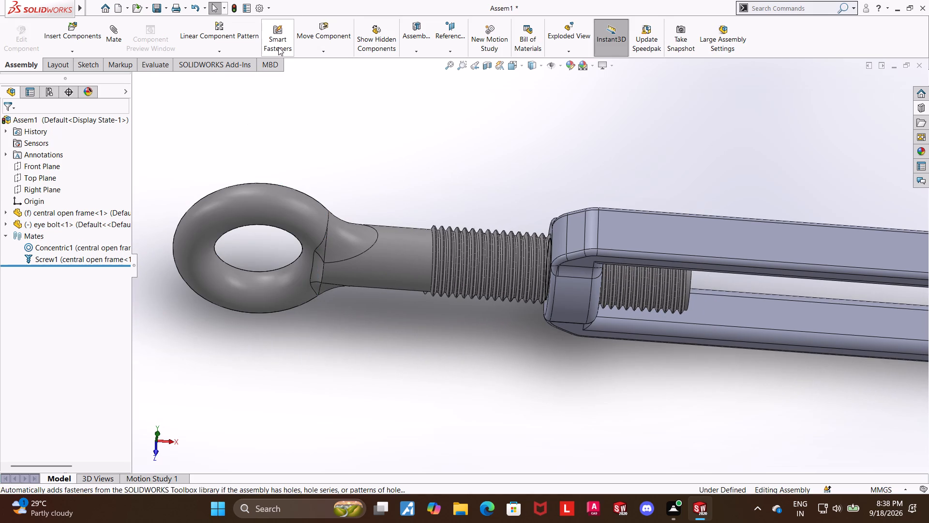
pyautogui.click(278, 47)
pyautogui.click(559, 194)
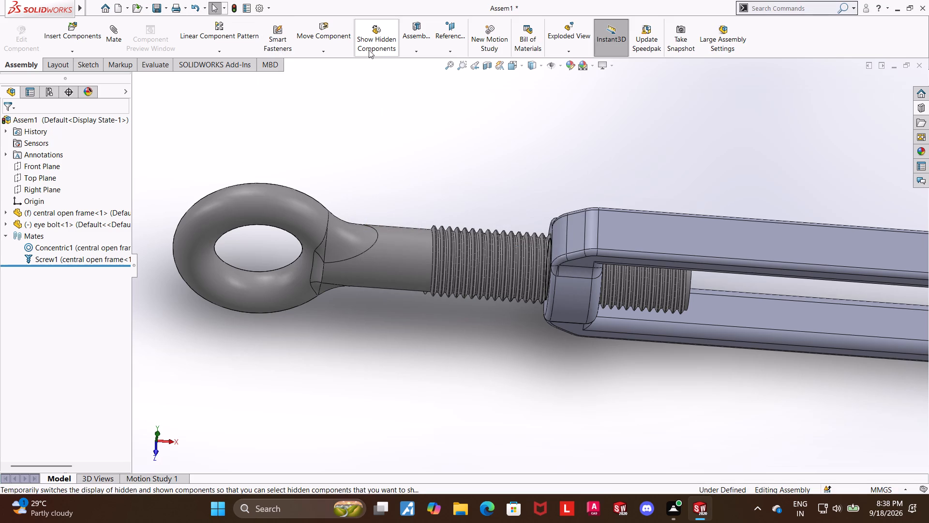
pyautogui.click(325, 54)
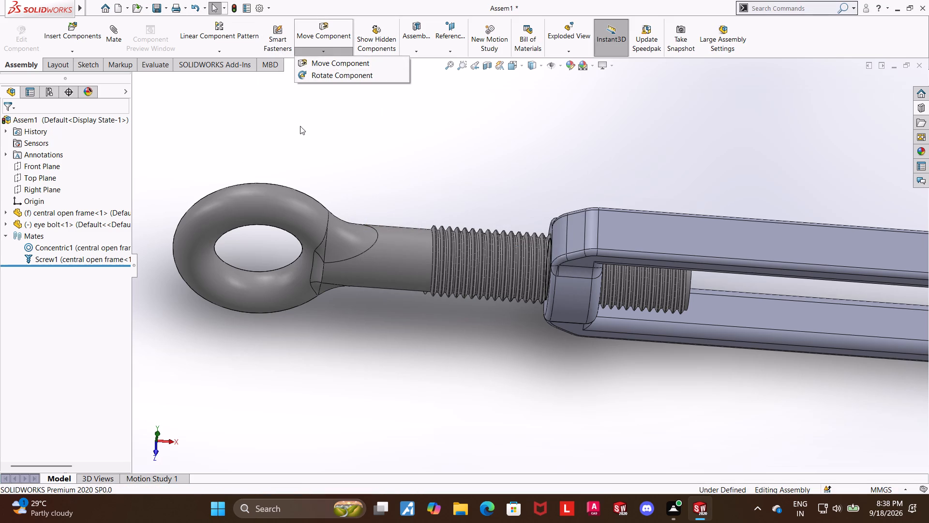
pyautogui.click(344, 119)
# Try screwing the eye bolt through the frame's boss using Move Component with Collision Detection between all components and stop at collision.
pyautogui.click(327, 28)
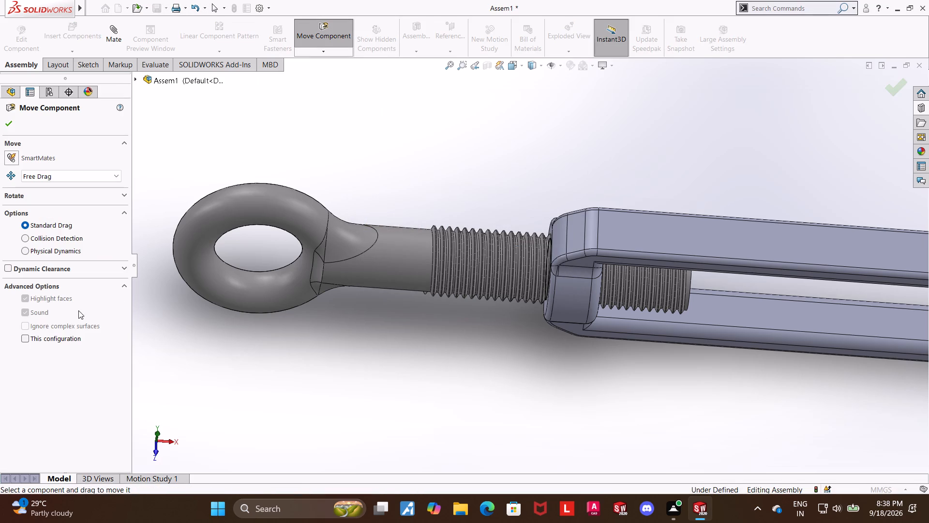
pyautogui.click(25, 234)
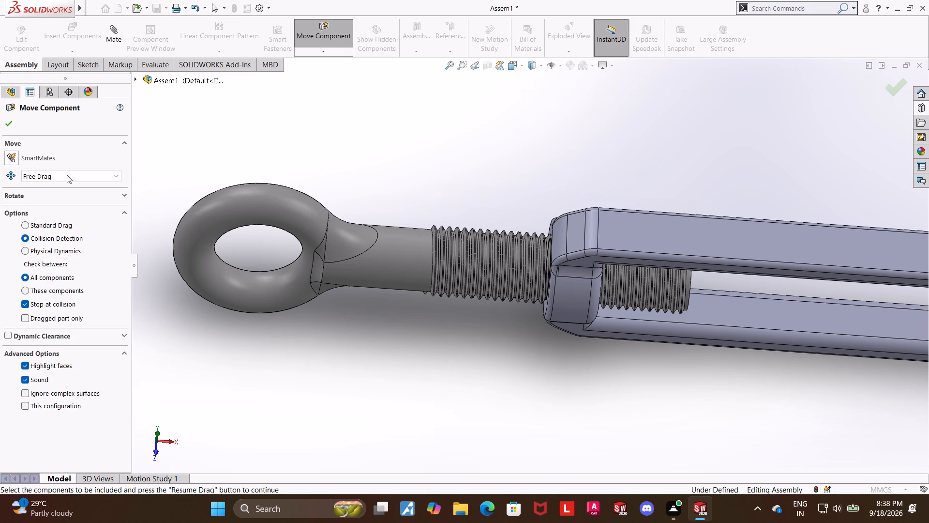
pyautogui.moveTo(258, 217); pyautogui.dragTo(416, 178)
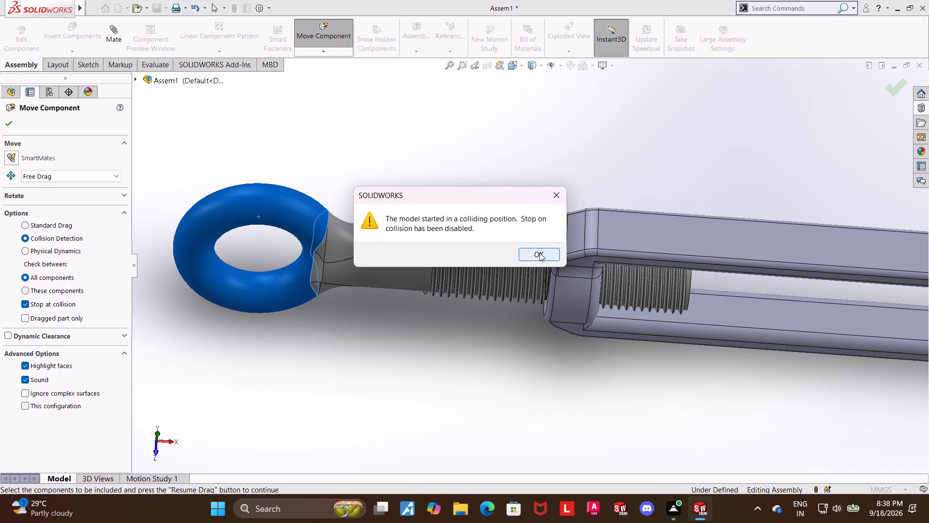
pyautogui.click(539, 253)
pyautogui.click(330, 383)
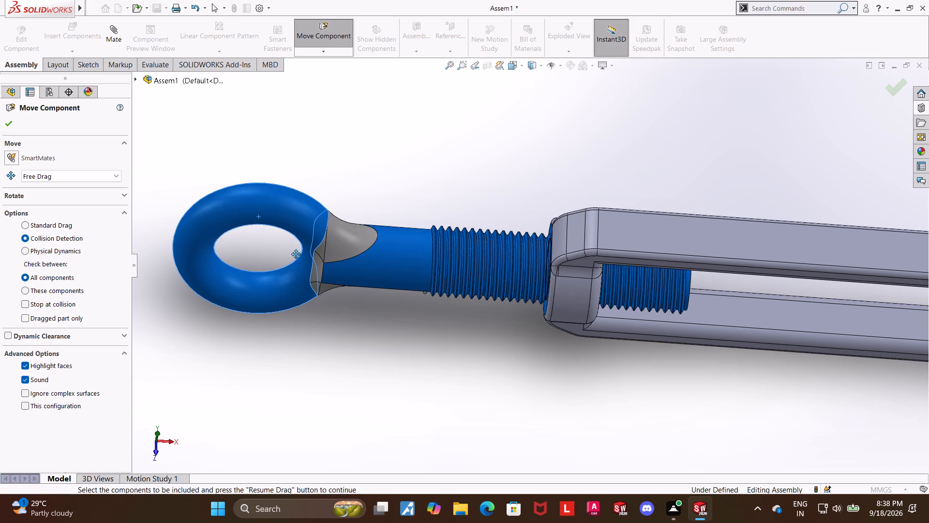
pyautogui.moveTo(292, 222); pyautogui.dragTo(278, 345)
pyautogui.click(483, 403)
pyautogui.moveTo(486, 362); pyautogui.dragTo(550, 372, button='middle')
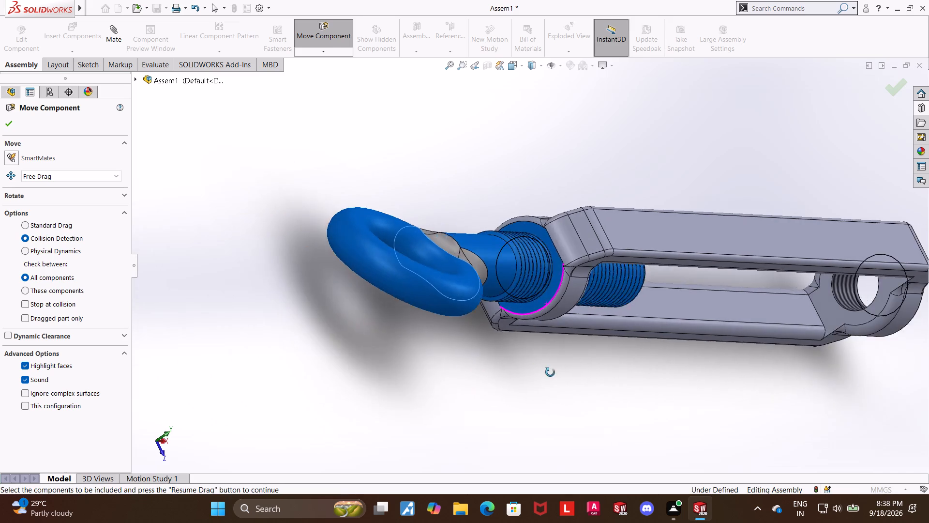
pyautogui.moveTo(550, 372); pyautogui.dragTo(550, 372, button='middle')
pyautogui.scroll(-7, 558, 246)
pyautogui.scroll(4, 522, 323)
pyautogui.moveTo(346, 338); pyautogui.dragTo(233, 389)
pyautogui.moveTo(367, 231); pyautogui.dragTo(147, 206)
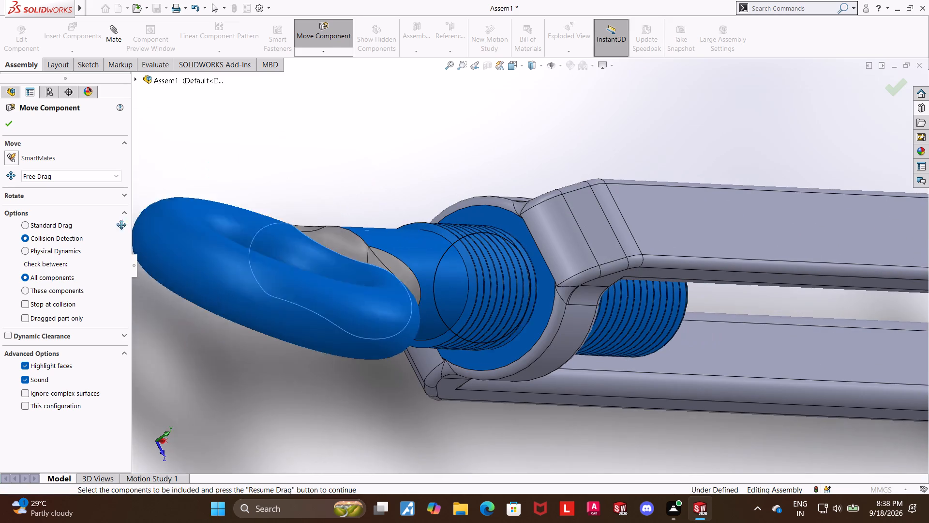
pyautogui.click(14, 127)
# Unscrew the eye bolt outward by its ring until its threaded end sits at the mouth of the frame's end boss.
pyautogui.scroll(3, 341, 331)
pyautogui.moveTo(379, 283); pyautogui.dragTo(380, 283)
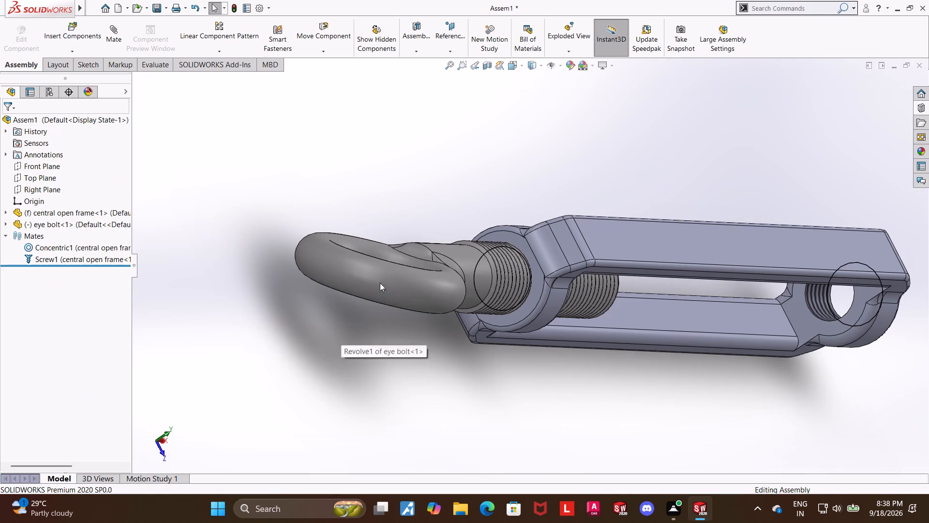
pyautogui.moveTo(380, 283); pyautogui.dragTo(207, 184)
pyautogui.moveTo(365, 306); pyautogui.dragTo(231, 169)
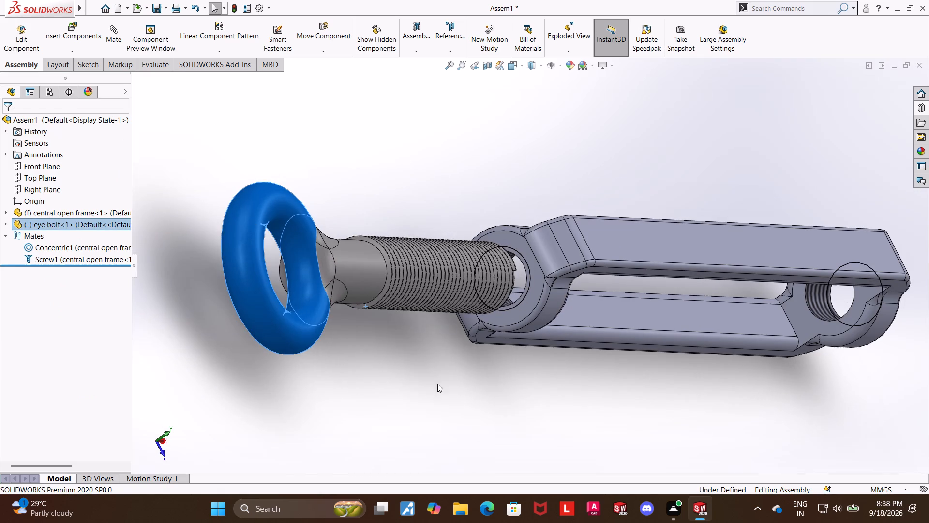
pyautogui.scroll(-4, 498, 273)
pyautogui.click(562, 425)
pyautogui.moveTo(482, 389); pyautogui.dragTo(499, 376, button='middle')
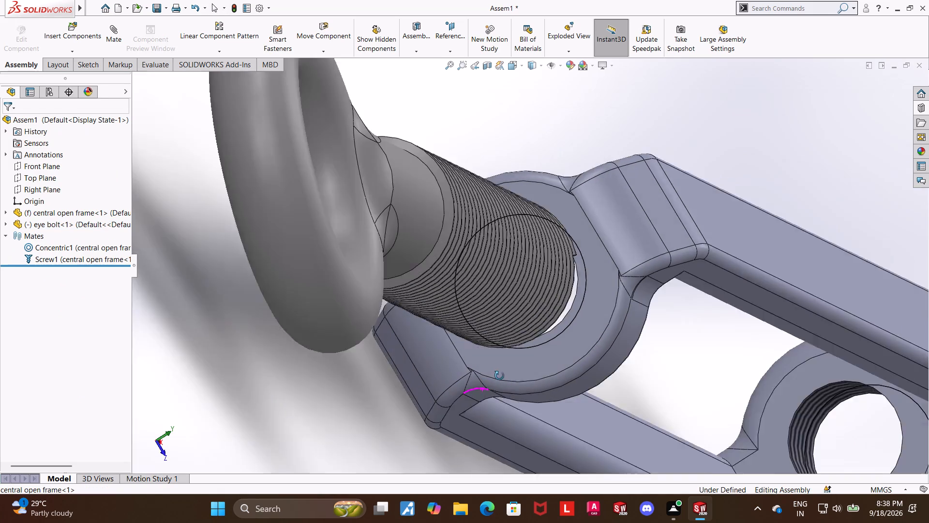
pyautogui.moveTo(499, 376); pyautogui.dragTo(464, 375, button='middle')
pyautogui.scroll(5, 461, 372)
pyautogui.click(385, 374)
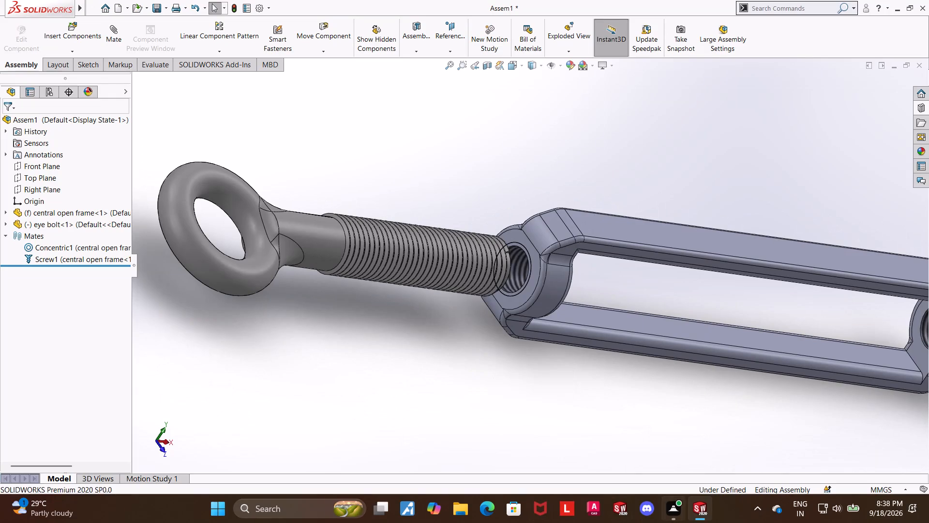
# In the central open frame part, start a Metric Tap M12x1.5 thread on the outer circular edge of one end boss's hole.
pyautogui.click(710, 445)
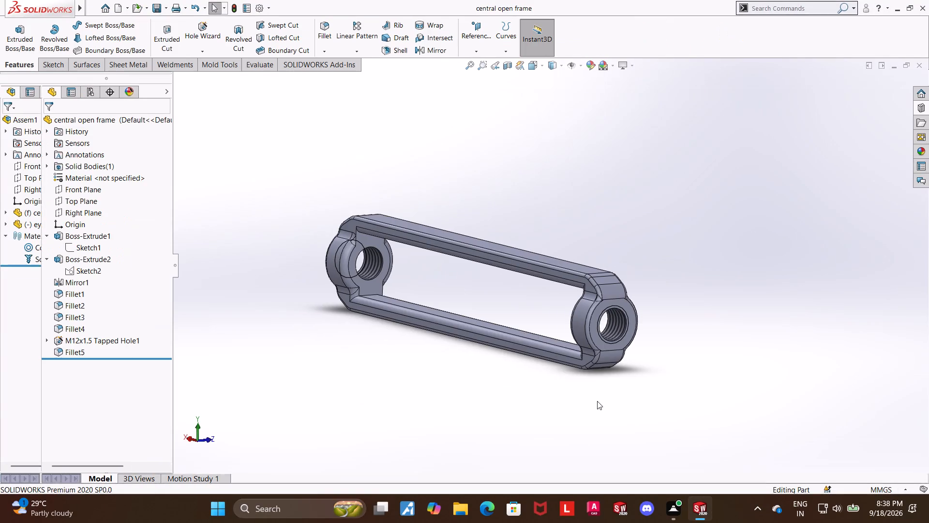
pyautogui.scroll(-4, 400, 257)
pyautogui.moveTo(297, 325); pyautogui.dragTo(413, 380, button='middle')
pyautogui.scroll(1, 413, 380)
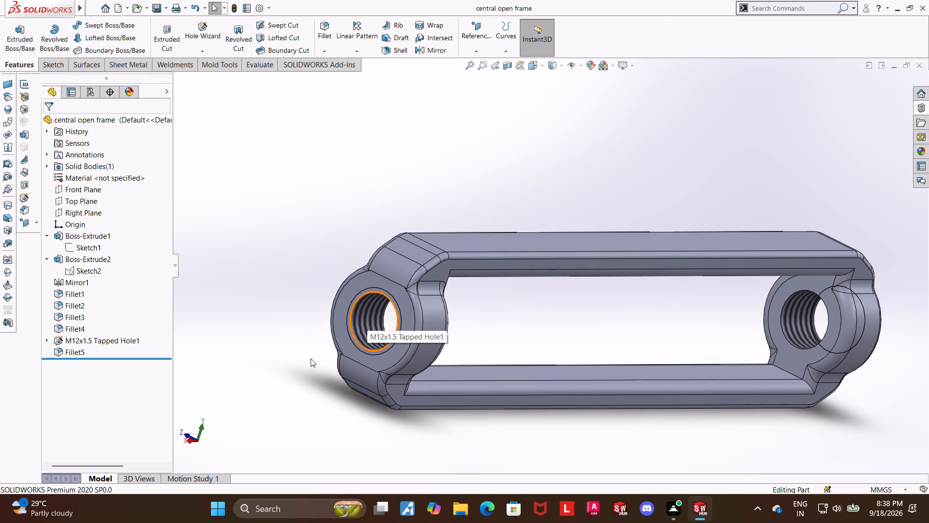
pyautogui.scroll(-4, 379, 307)
pyautogui.click(271, 365)
pyautogui.scroll(2, 281, 365)
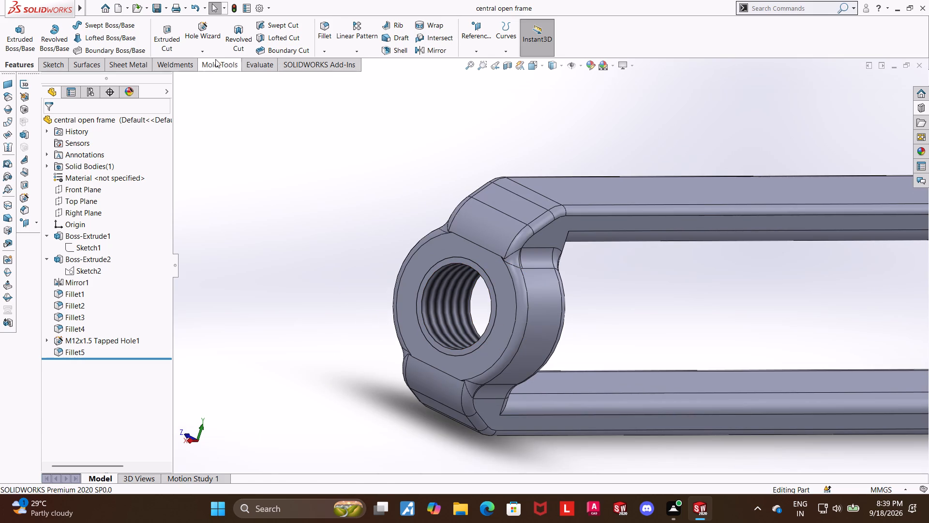
pyautogui.click(204, 49)
pyautogui.click(208, 87)
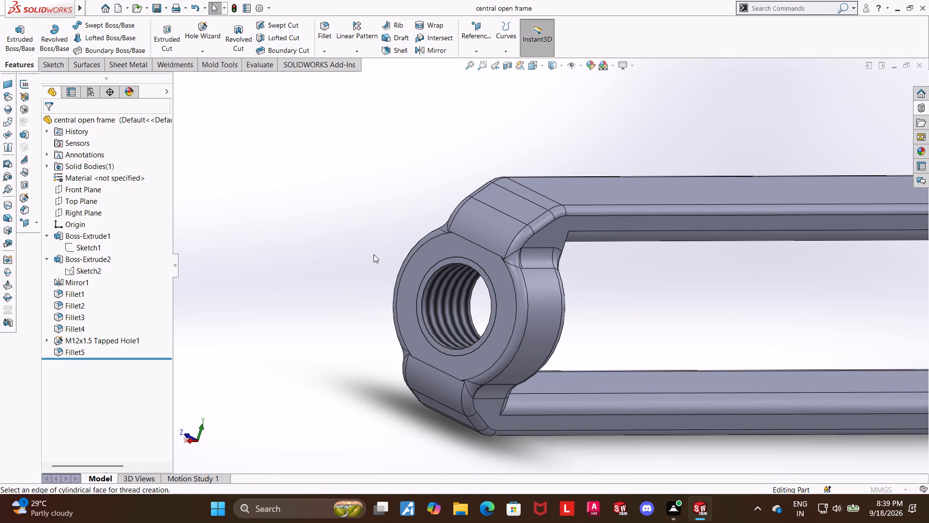
pyautogui.click(534, 268)
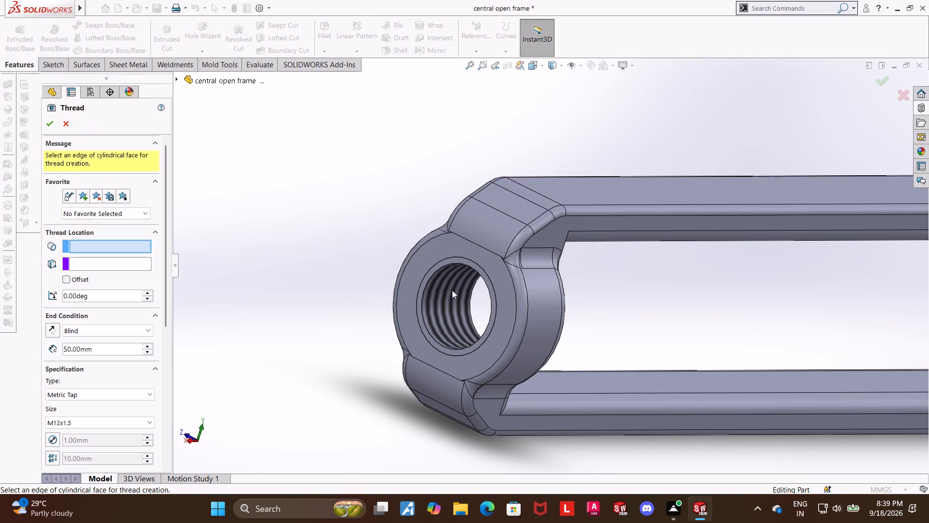
pyautogui.click(423, 296)
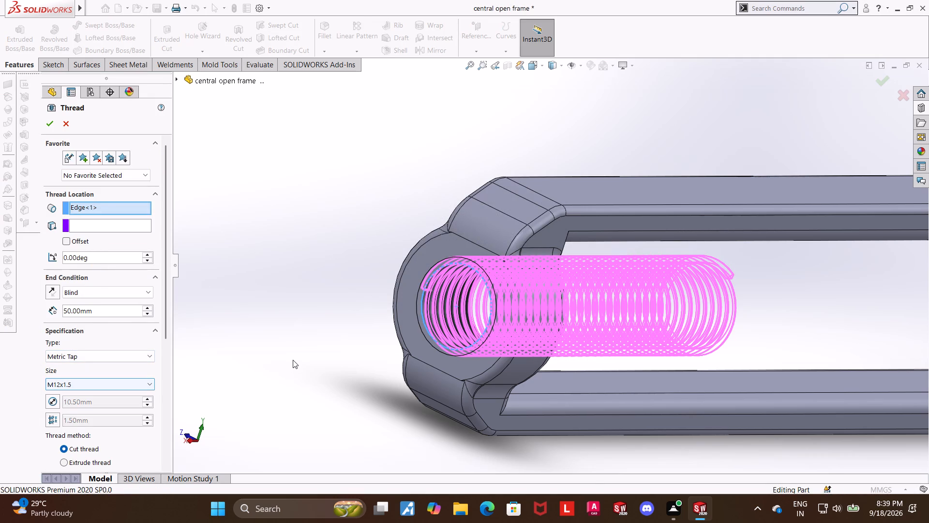
# Set the outer face of the same end boss as the thread's start location.
pyautogui.scroll(3, 297, 355)
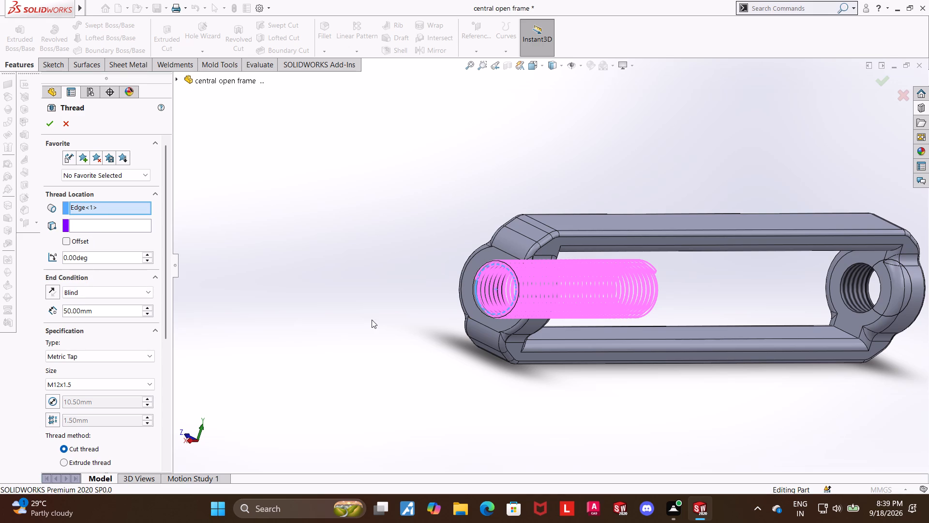
pyautogui.scroll(5, 371, 320)
pyautogui.scroll(-3, 718, 276)
pyautogui.moveTo(703, 272); pyautogui.dragTo(644, 285, button='middle')
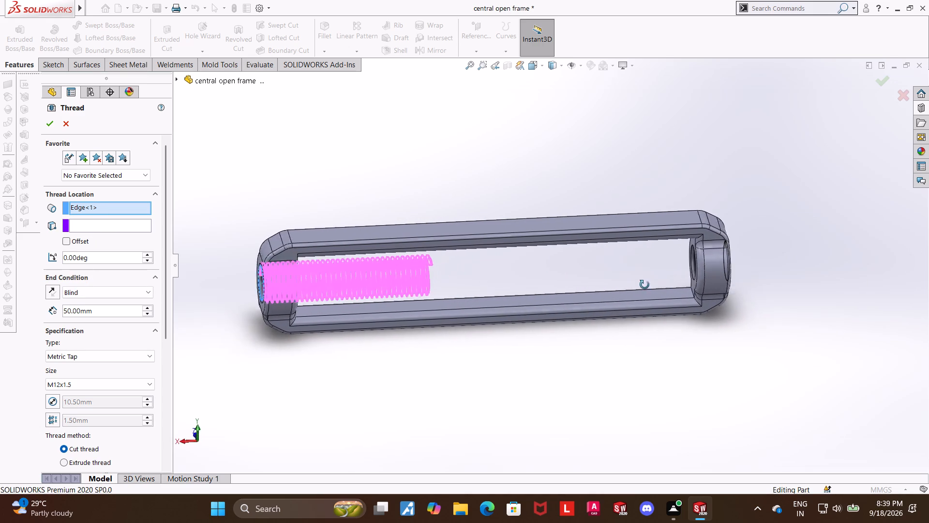
pyautogui.moveTo(644, 285); pyautogui.dragTo(631, 288, button='middle')
pyautogui.moveTo(808, 275); pyautogui.dragTo(756, 289, button='middle')
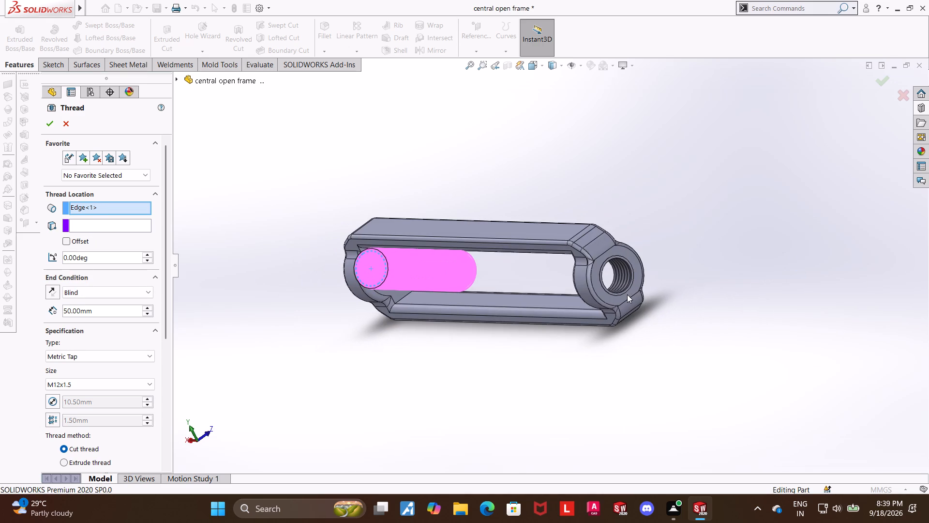
pyautogui.click(627, 294)
pyautogui.moveTo(491, 325); pyautogui.dragTo(593, 322, button='middle')
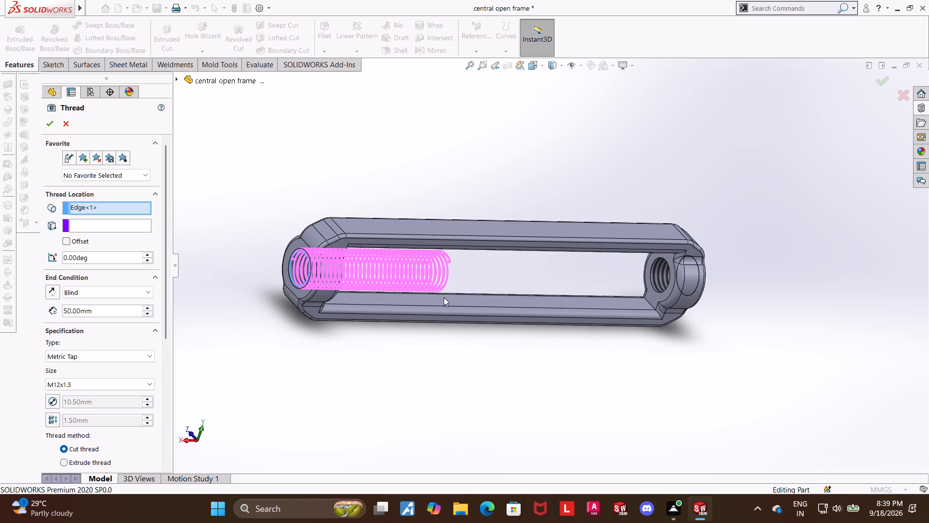
pyautogui.moveTo(304, 318); pyautogui.dragTo(324, 323, button='middle')
pyautogui.click(77, 224)
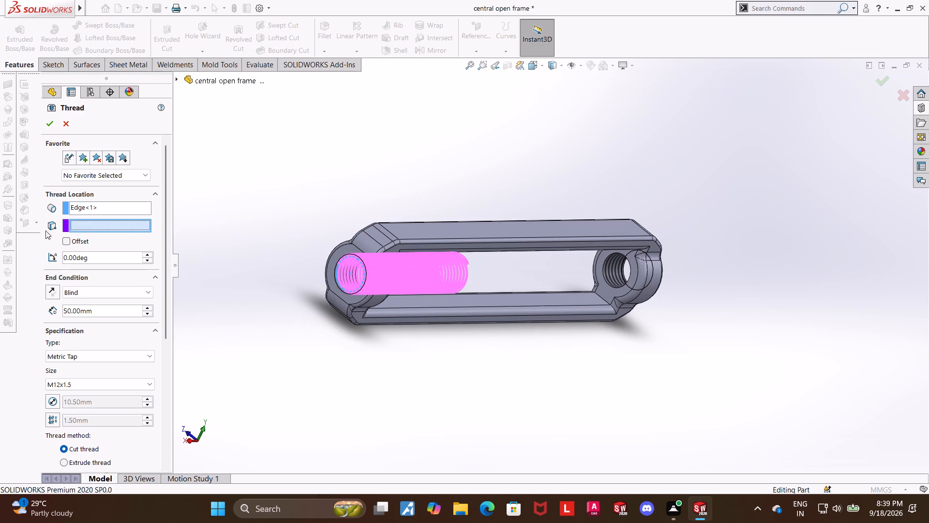
pyautogui.scroll(-4, 358, 297)
pyautogui.click(353, 245)
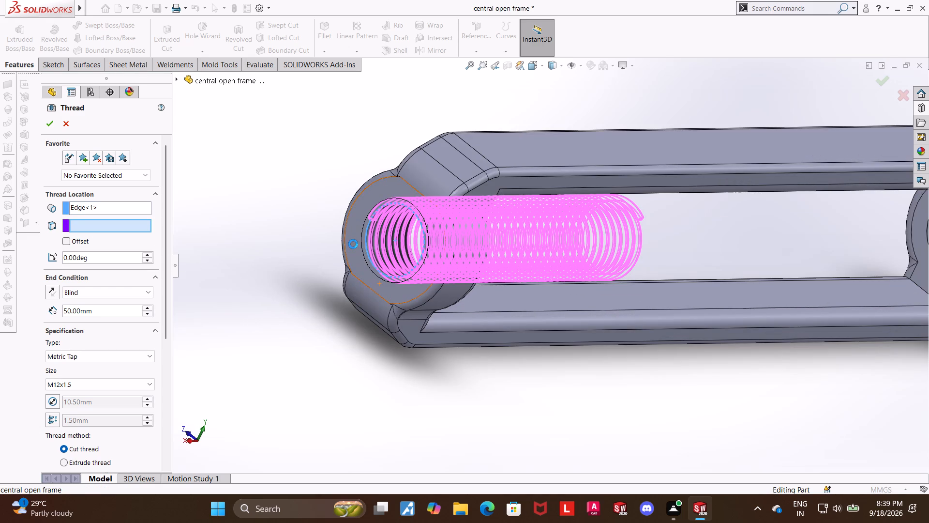
pyautogui.scroll(3, 288, 296)
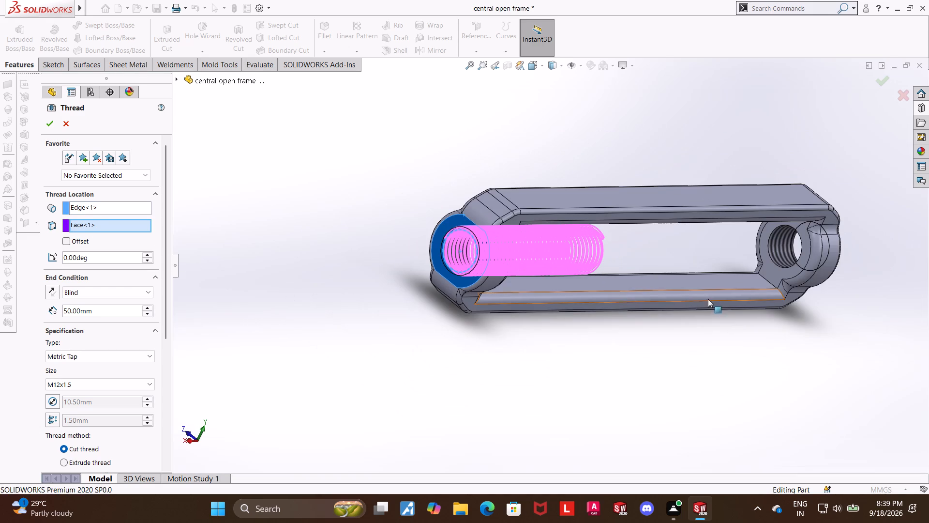
# End the cut thread with Up To Selection at the opposite end boss's outer face and create it.
pyautogui.scroll(-2, 580, 310)
pyautogui.scroll(5, 542, 336)
pyautogui.scroll(-2, 796, 248)
pyautogui.moveTo(751, 258); pyautogui.dragTo(736, 261, button='middle')
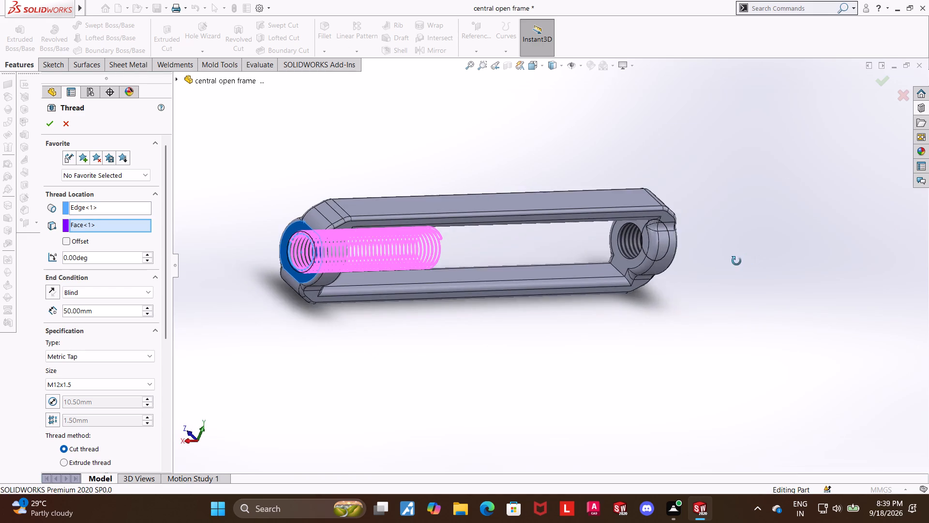
pyautogui.moveTo(736, 261); pyautogui.dragTo(734, 261, button='middle')
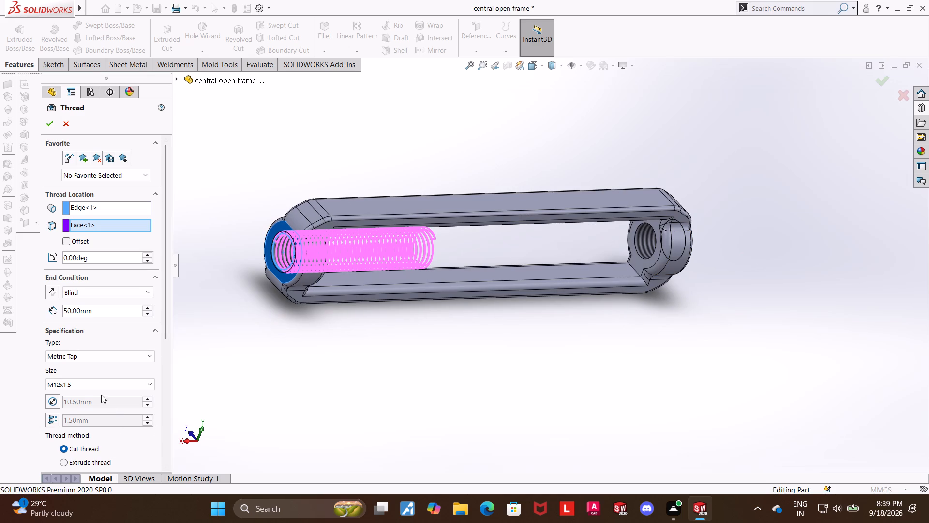
pyautogui.click(138, 290)
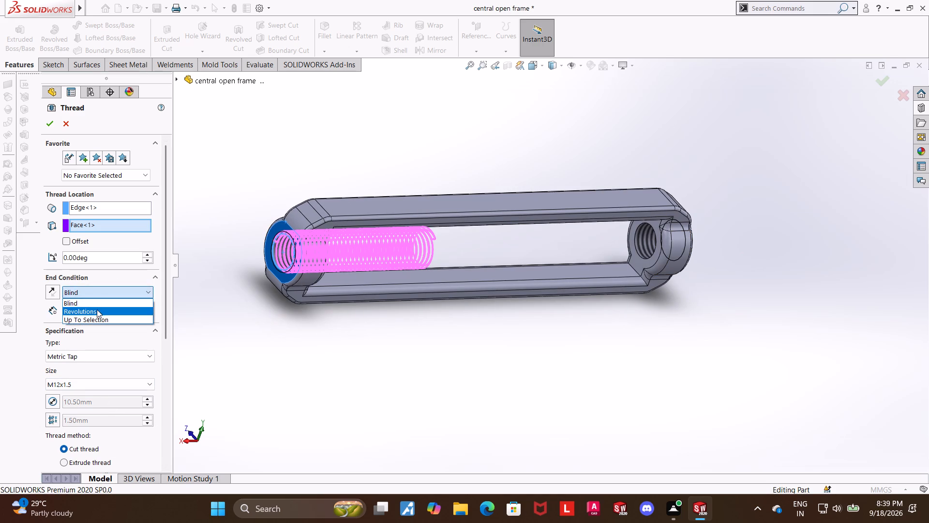
pyautogui.click(91, 320)
pyautogui.moveTo(885, 297); pyautogui.dragTo(834, 304, button='middle')
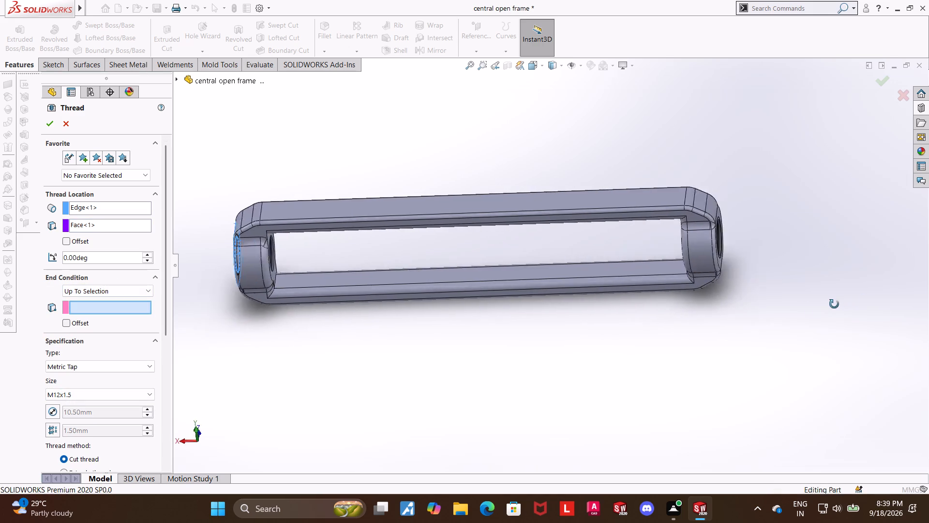
pyautogui.moveTo(834, 304); pyautogui.dragTo(770, 317, button='middle')
pyautogui.click(575, 274)
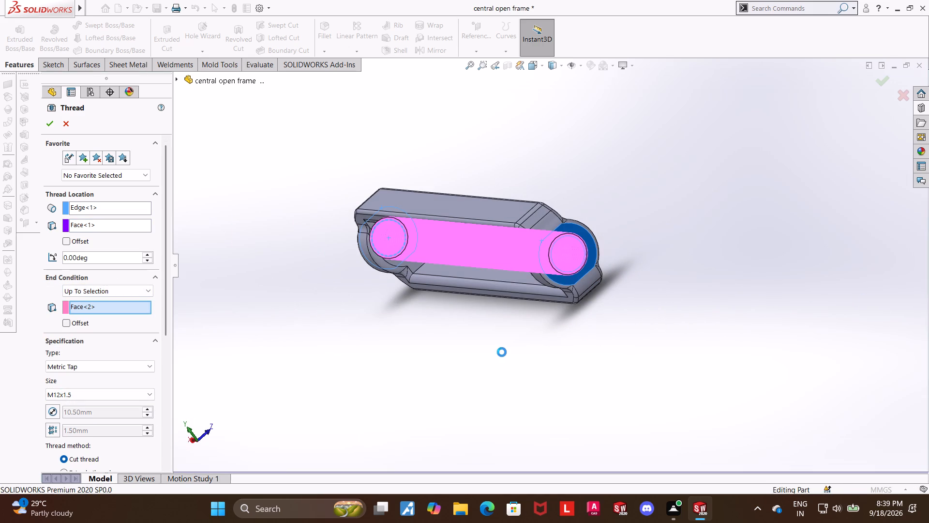
pyautogui.moveTo(500, 353); pyautogui.dragTo(540, 352, button='middle')
pyautogui.click(44, 125)
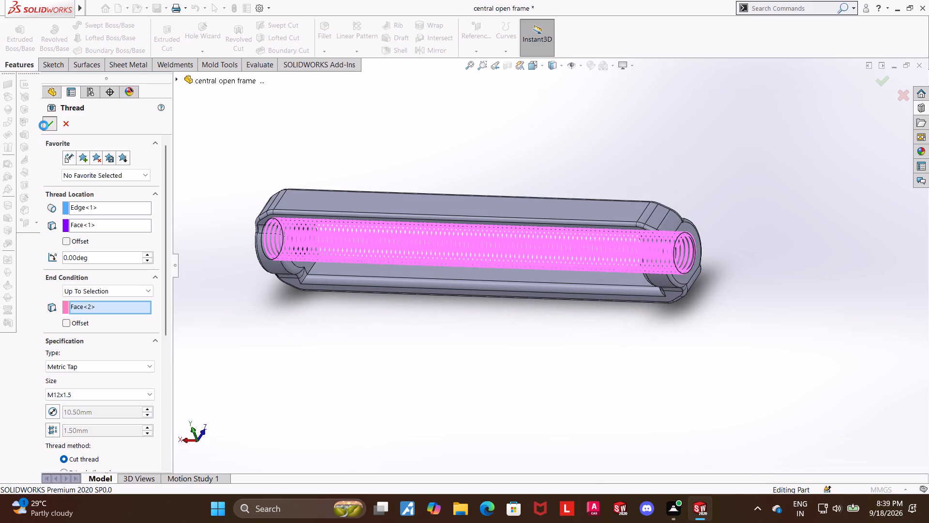
# Check the new thread in the end boss, then rebuild and save the central open frame part.
pyautogui.moveTo(295, 304); pyautogui.dragTo(390, 319, button='middle')
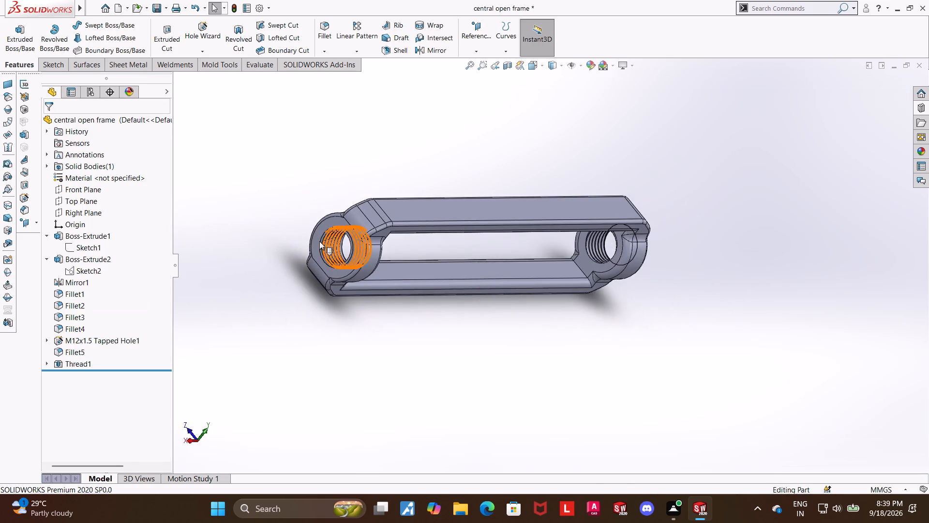
pyautogui.scroll(-4, 319, 241)
pyautogui.click(348, 315)
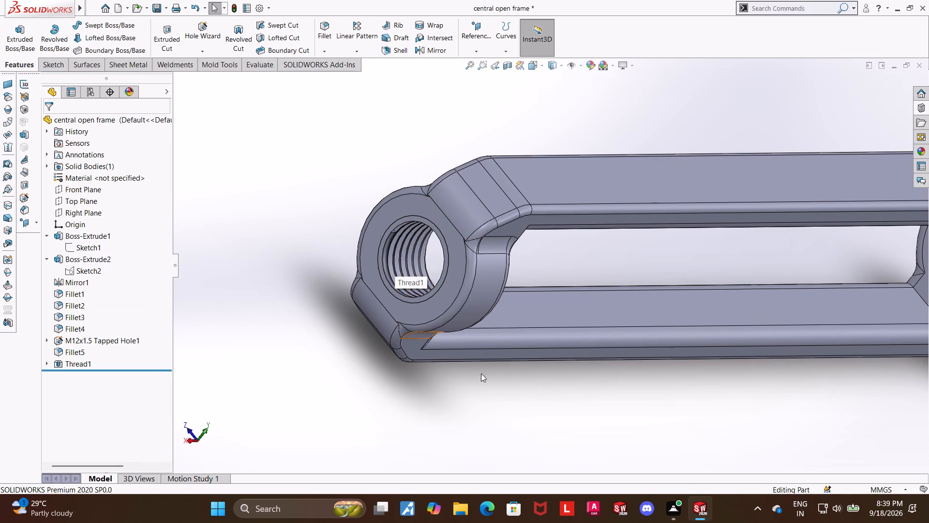
pyautogui.click(152, 7)
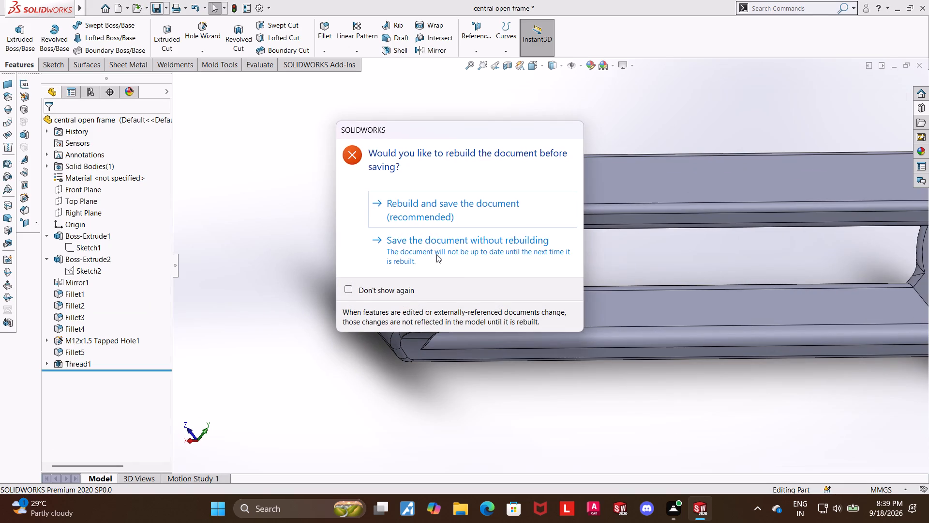
pyautogui.click(465, 210)
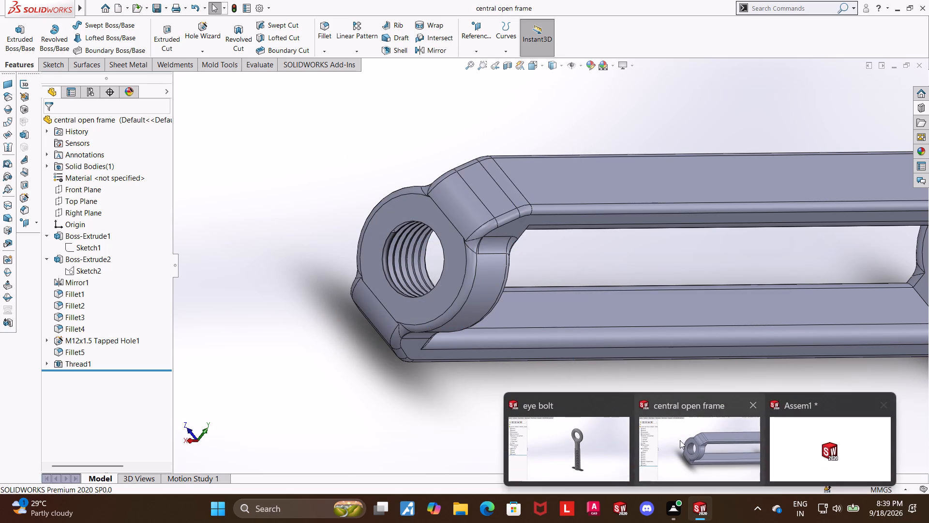
# Switch back to Assem1 and test the threading by screwing the eye bolt by its ring through the frame's end boss.
pyautogui.click(854, 453)
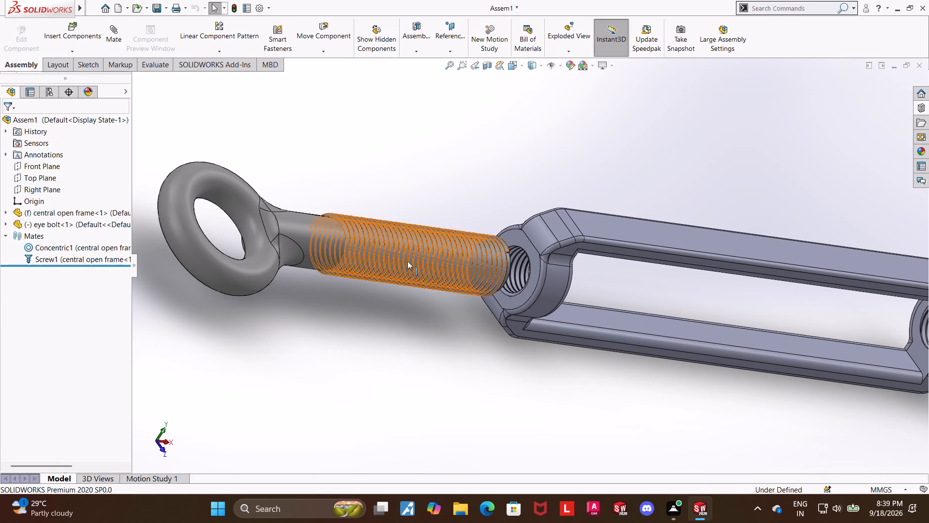
pyautogui.scroll(-5, 441, 273)
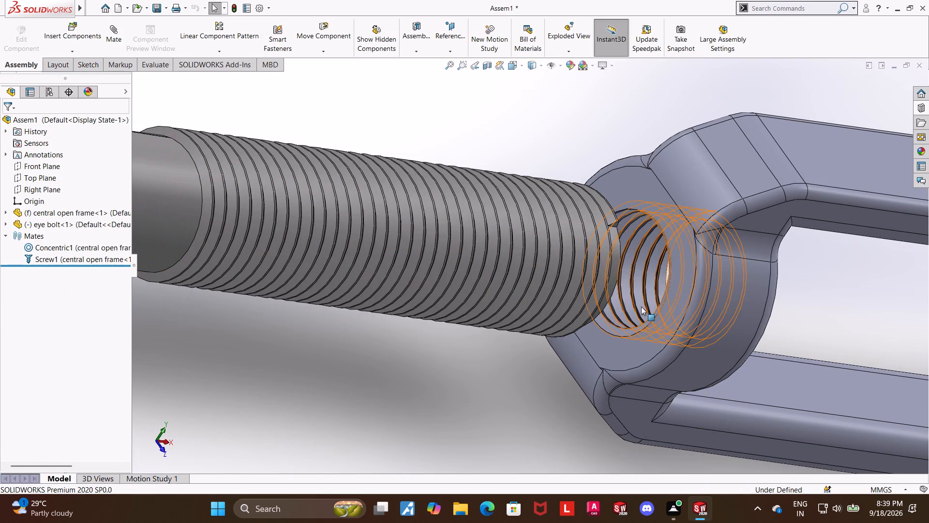
pyautogui.scroll(3, 292, 310)
pyautogui.moveTo(257, 243); pyautogui.dragTo(322, 326)
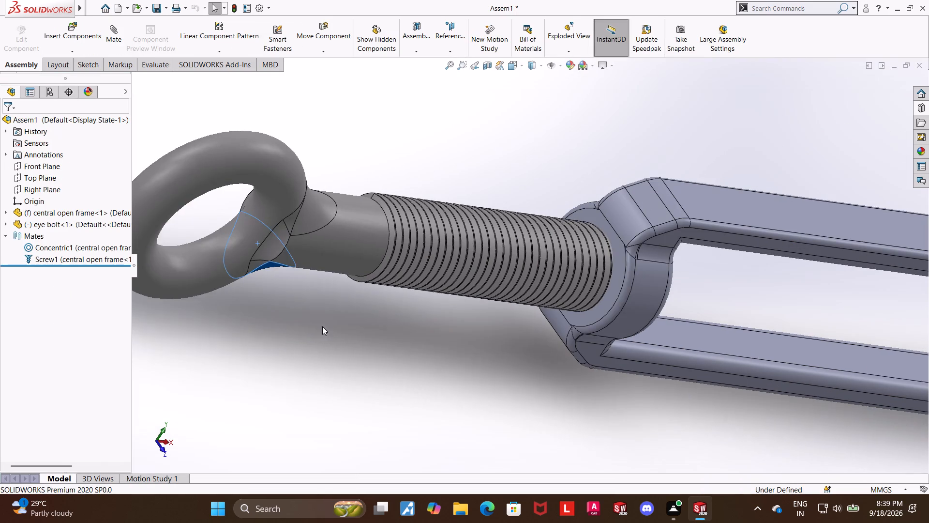
pyautogui.moveTo(322, 326); pyautogui.dragTo(329, 339)
pyautogui.moveTo(312, 241); pyautogui.dragTo(341, 380)
pyautogui.moveTo(299, 266); pyautogui.dragTo(299, 406)
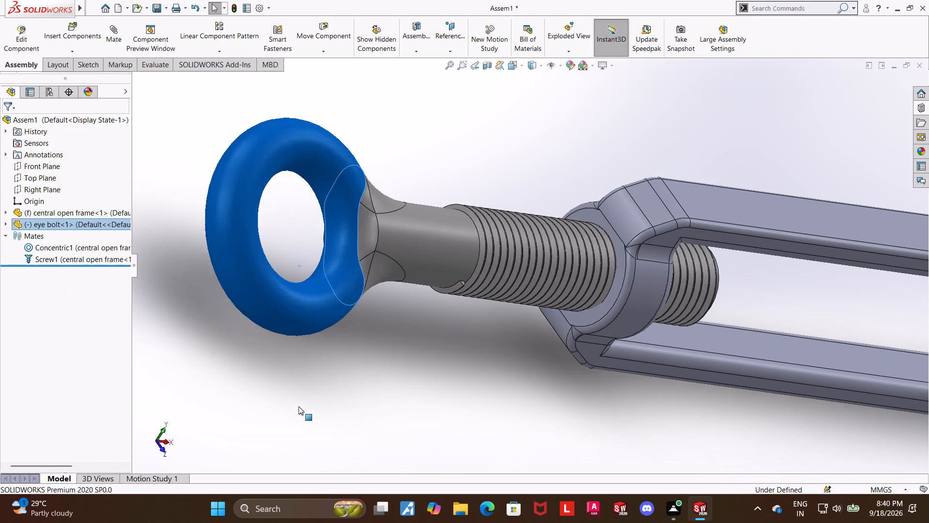
pyautogui.moveTo(299, 406); pyautogui.dragTo(299, 409)
pyautogui.click(420, 372)
pyautogui.moveTo(283, 312); pyautogui.dragTo(482, 407)
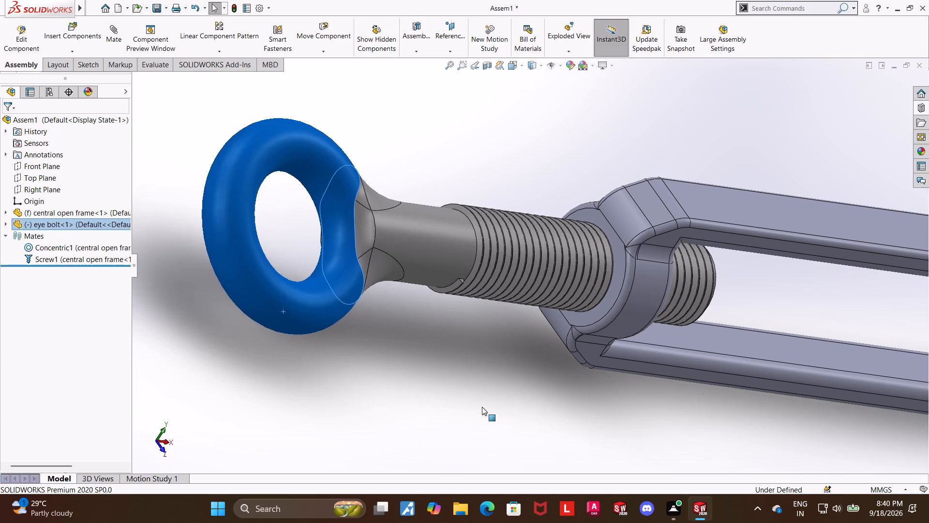
pyautogui.moveTo(482, 407); pyautogui.dragTo(488, 413)
pyautogui.moveTo(288, 144); pyautogui.dragTo(537, 397)
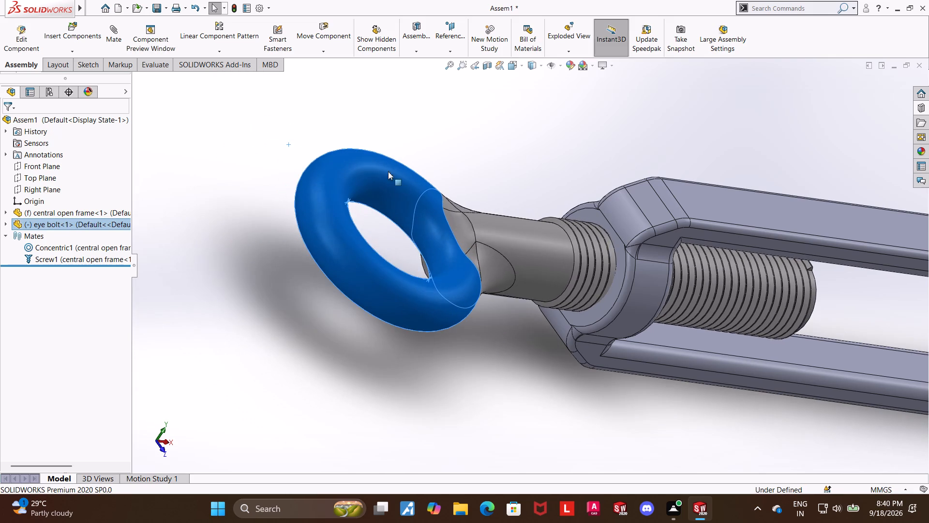
pyautogui.moveTo(383, 165); pyautogui.dragTo(278, 154)
# Unscrew the eye bolt outward until its threaded end sits at the mouth of the frame's end boss.
pyautogui.moveTo(469, 191); pyautogui.dragTo(459, 192)
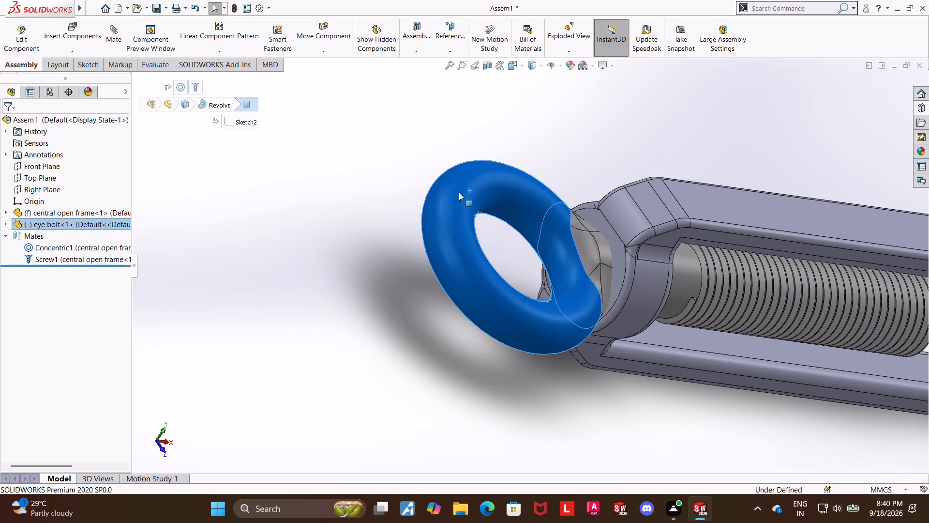
pyautogui.moveTo(459, 192); pyautogui.dragTo(244, 221)
pyautogui.moveTo(365, 248); pyautogui.dragTo(72, 248)
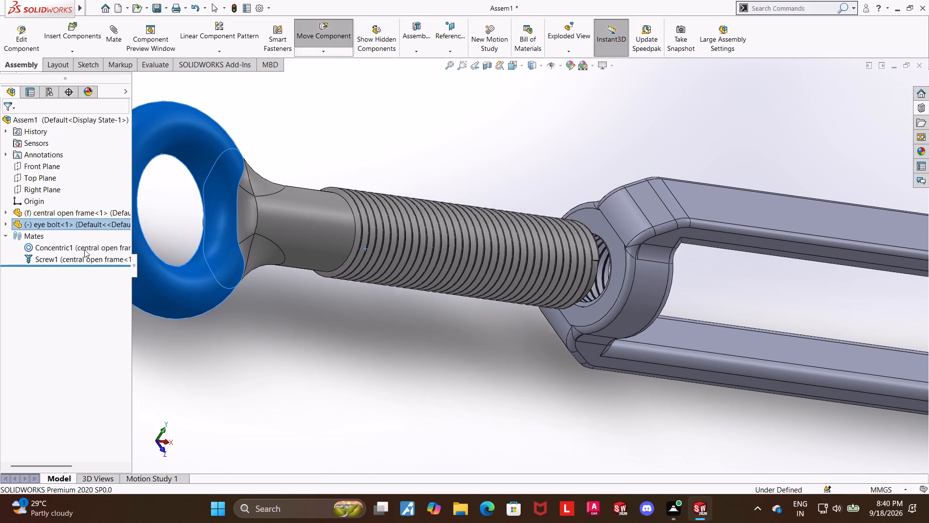
pyautogui.click(404, 114)
# Test screwing the eye bolt through the frame's end boss using Move Component with Collision Detection between all components.
pyautogui.click(313, 40)
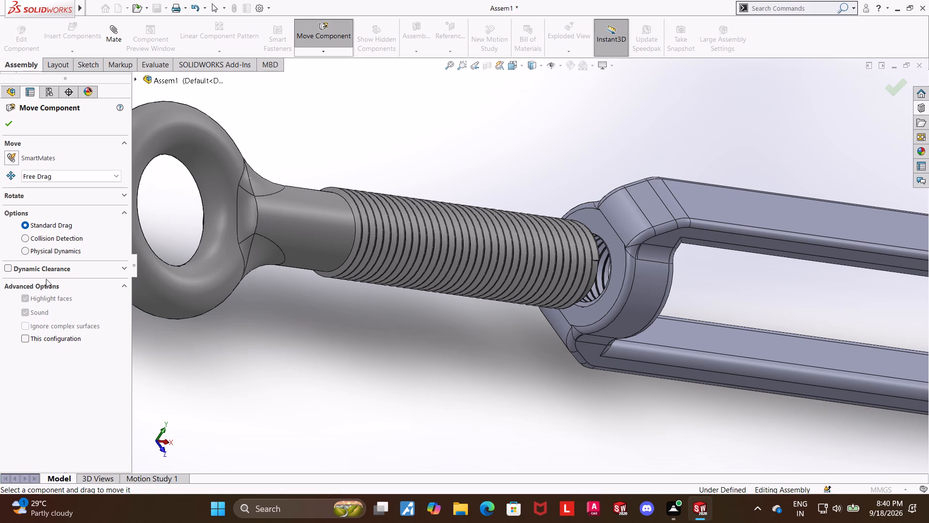
pyautogui.click(23, 239)
pyautogui.moveTo(166, 147); pyautogui.dragTo(423, 300)
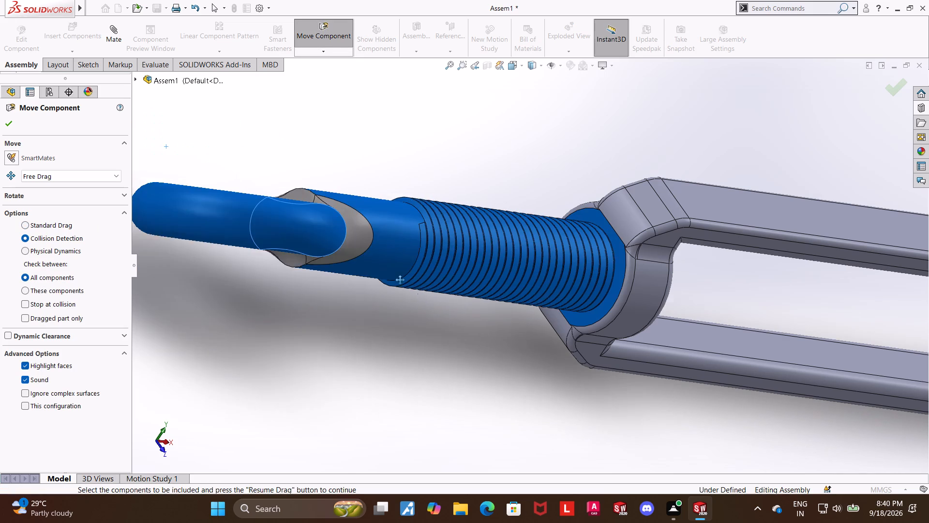
pyautogui.moveTo(294, 171); pyautogui.dragTo(493, 400)
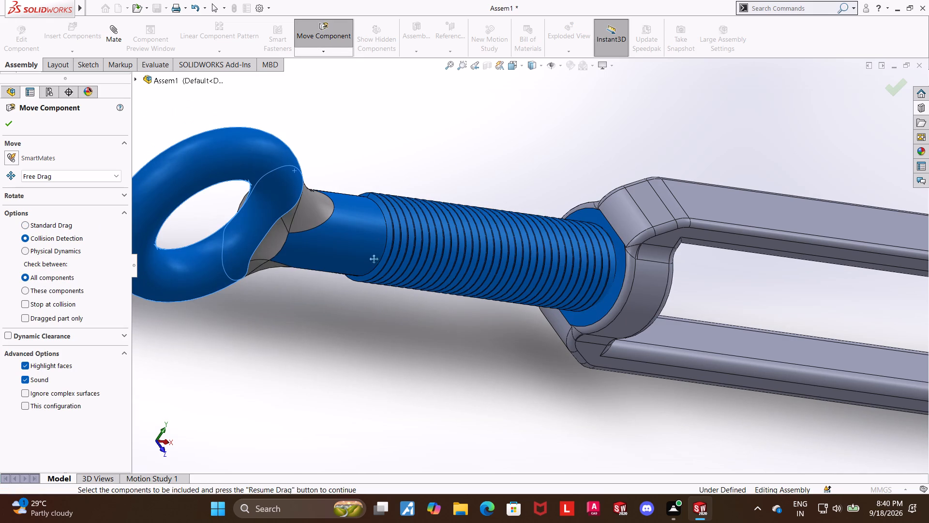
pyautogui.moveTo(252, 173); pyautogui.dragTo(442, 381)
pyautogui.scroll(4, 394, 376)
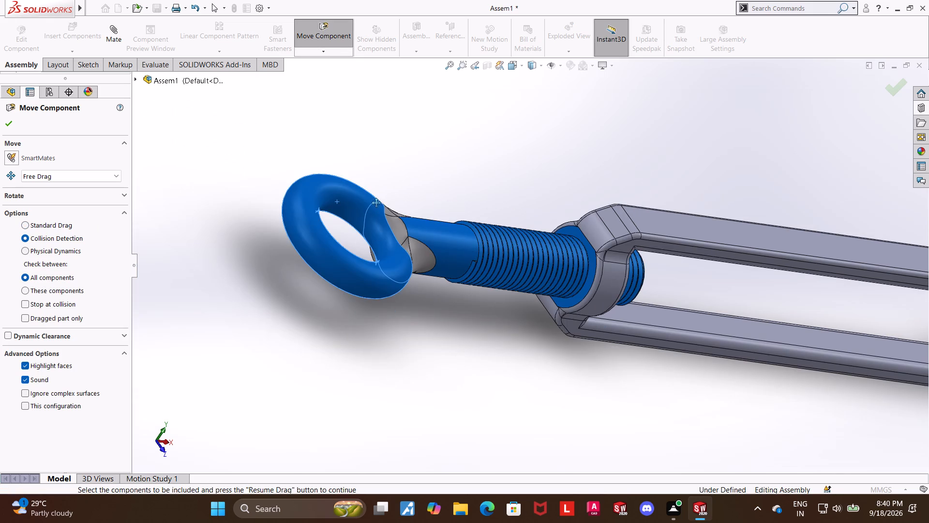
pyautogui.moveTo(376, 202); pyautogui.dragTo(489, 154)
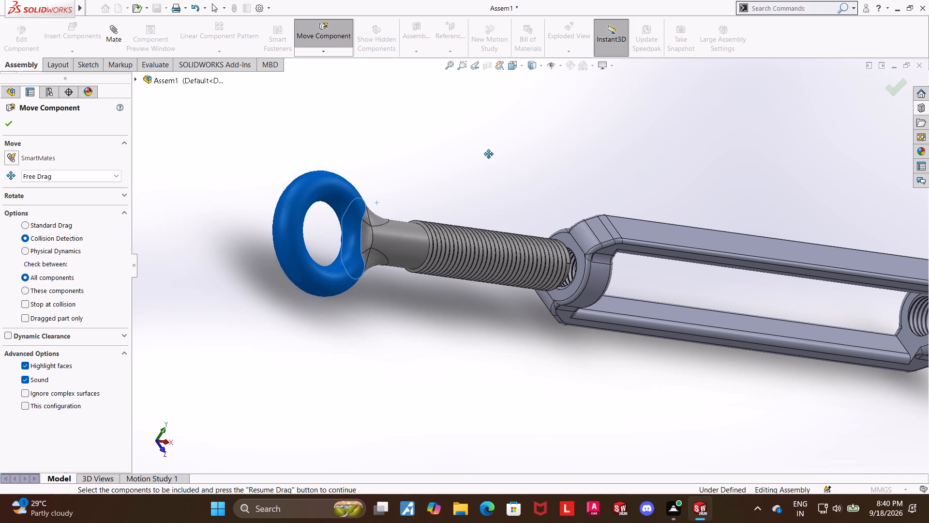
pyautogui.moveTo(489, 154); pyautogui.dragTo(597, 474)
pyautogui.moveTo(356, 209); pyautogui.dragTo(426, 372)
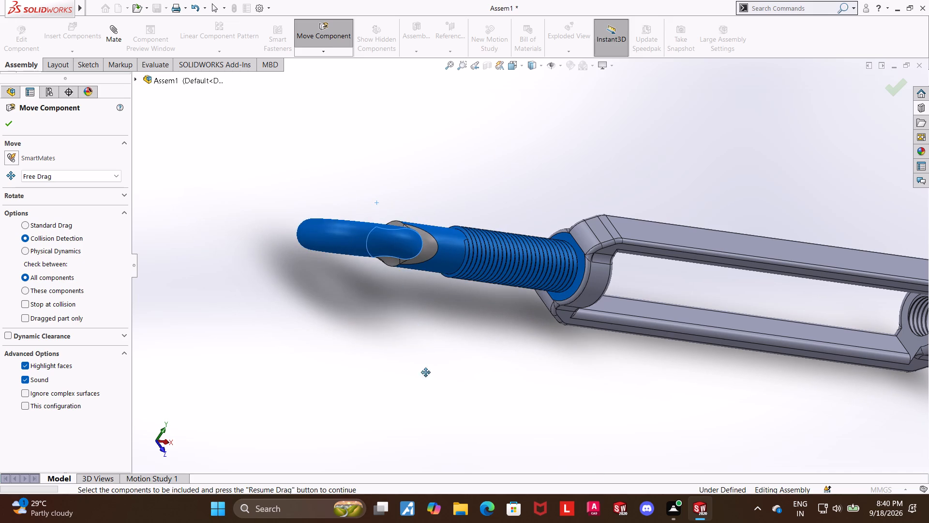
pyautogui.moveTo(426, 372); pyautogui.dragTo(429, 420)
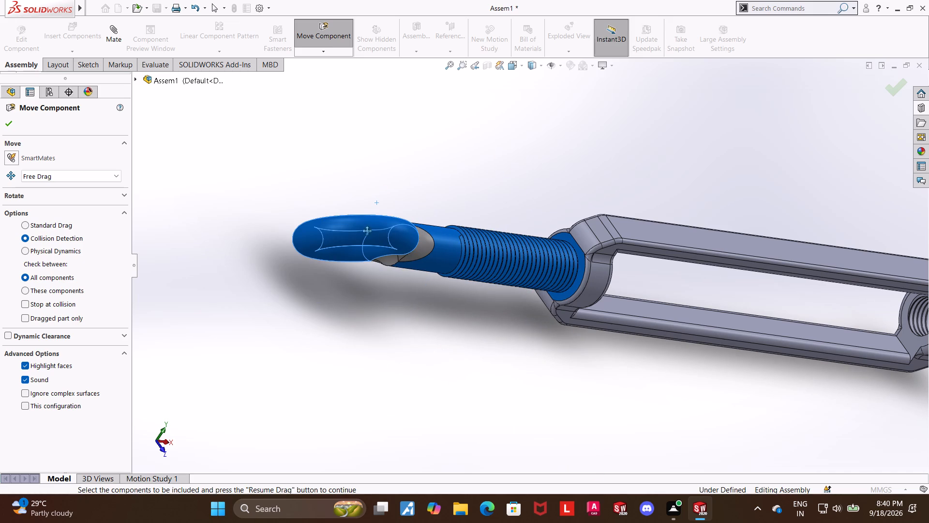
pyautogui.moveTo(372, 226); pyautogui.dragTo(443, 423)
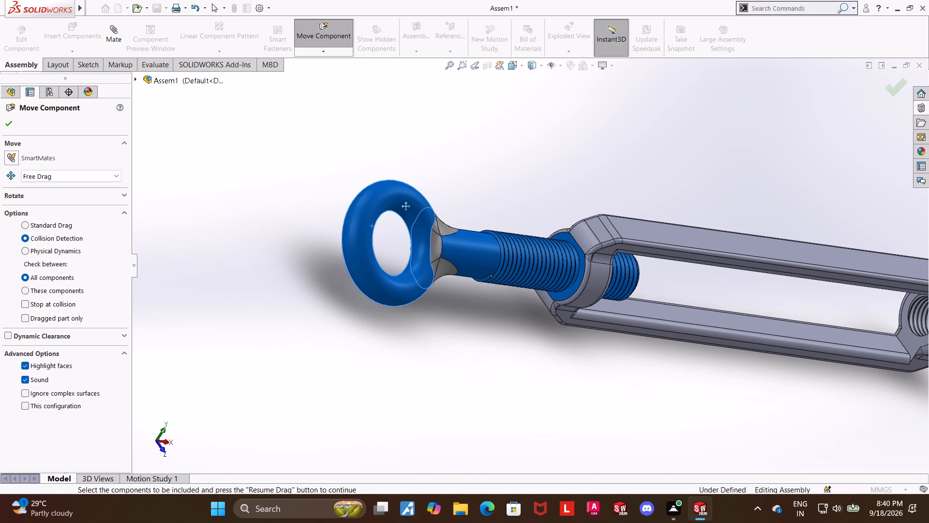
pyautogui.moveTo(406, 206); pyautogui.dragTo(517, 421)
pyautogui.click(3, 126)
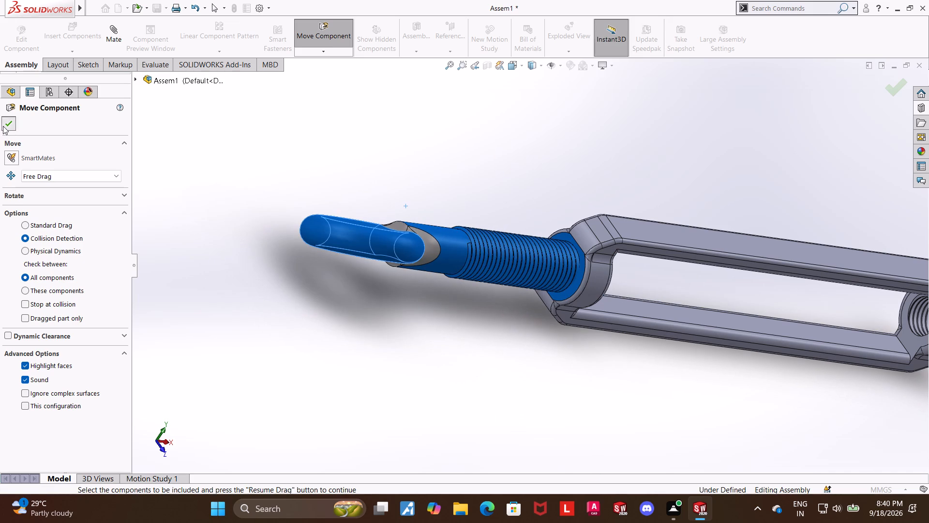
# Screw the eye bolt fully into the frame's end boss and partway back out to check its travel without collision detection.
pyautogui.moveTo(379, 244); pyautogui.dragTo(527, 378)
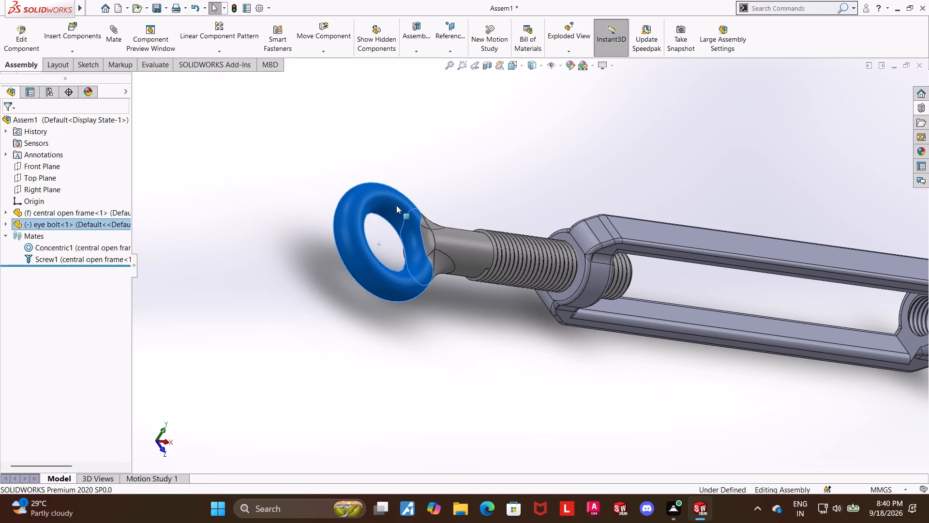
pyautogui.moveTo(388, 197); pyautogui.dragTo(534, 349)
pyautogui.moveTo(435, 210); pyautogui.dragTo(554, 361)
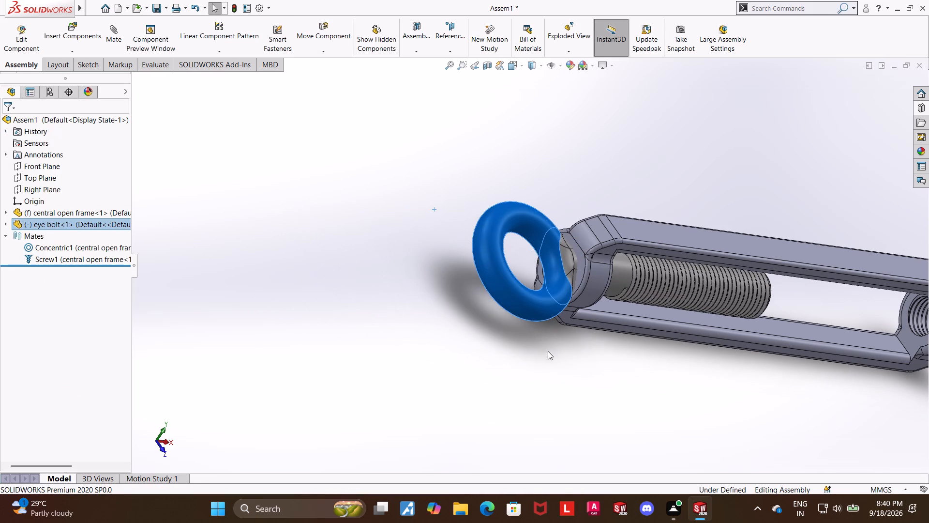
pyautogui.moveTo(509, 293); pyautogui.dragTo(447, 97)
pyautogui.moveTo(462, 305); pyautogui.dragTo(462, 304)
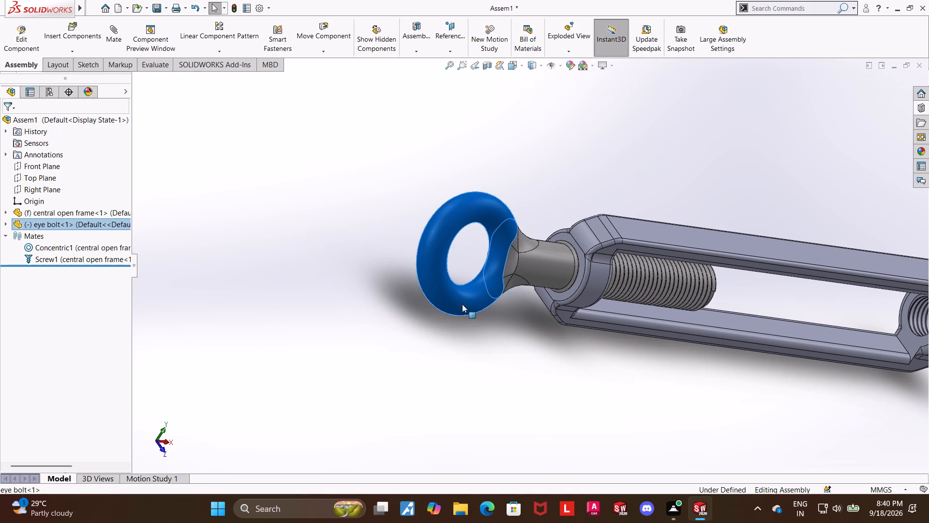
pyautogui.moveTo(462, 304); pyautogui.dragTo(364, 182)
pyautogui.scroll(-2, 569, 259)
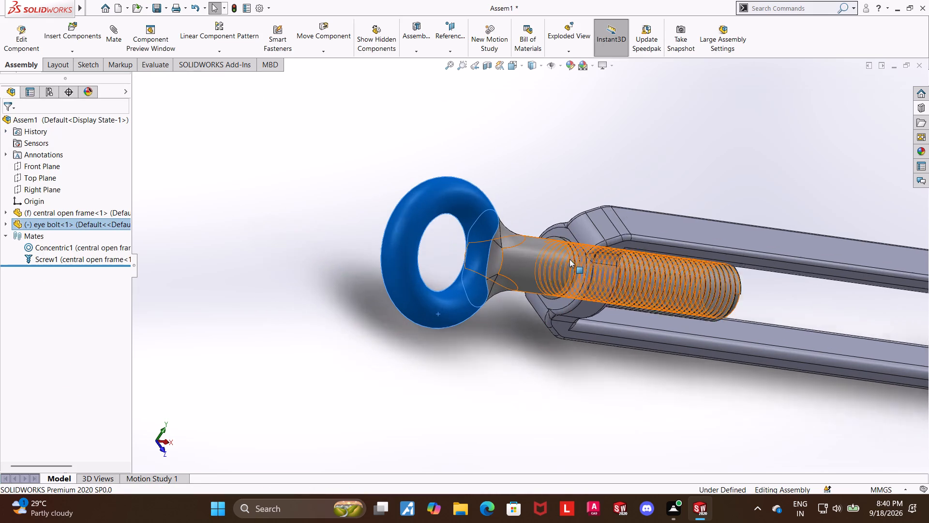
pyautogui.scroll(-1, 569, 259)
pyautogui.moveTo(390, 169); pyautogui.dragTo(401, 202)
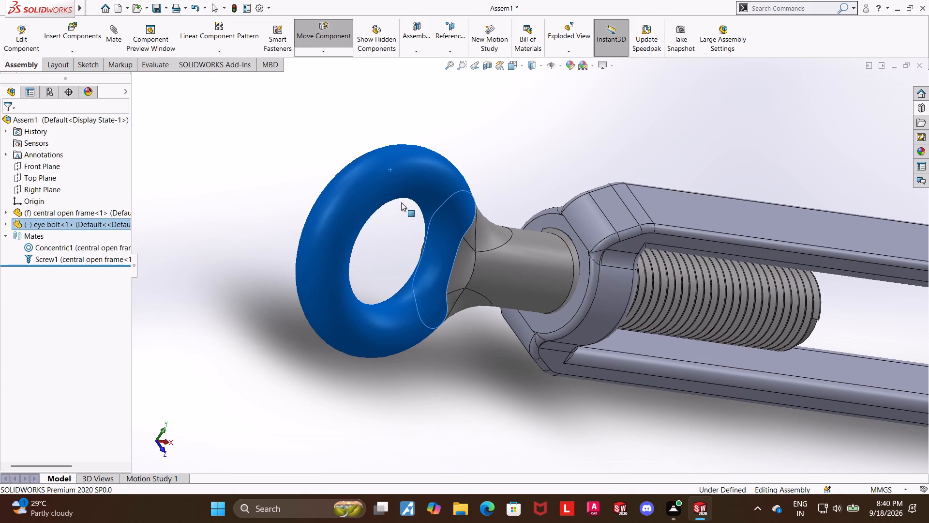
pyautogui.moveTo(401, 202); pyautogui.dragTo(403, 208)
pyautogui.click(189, 201)
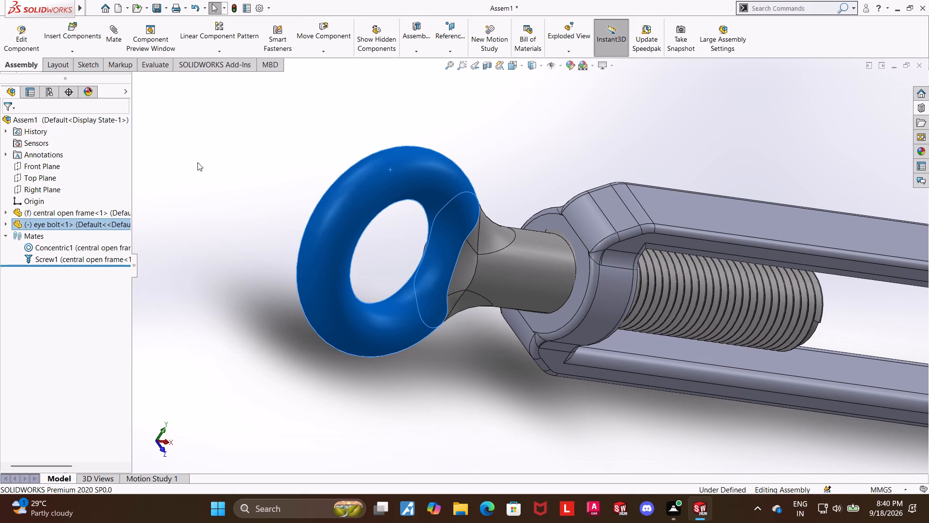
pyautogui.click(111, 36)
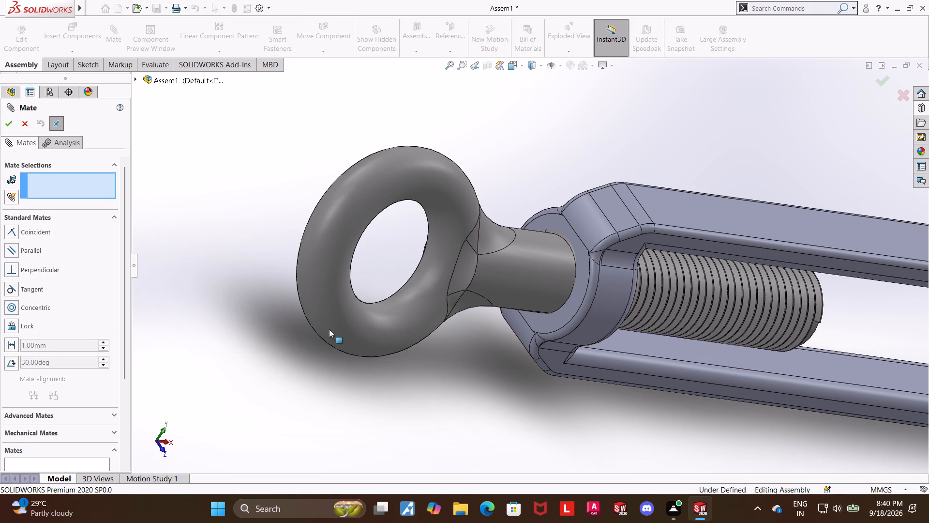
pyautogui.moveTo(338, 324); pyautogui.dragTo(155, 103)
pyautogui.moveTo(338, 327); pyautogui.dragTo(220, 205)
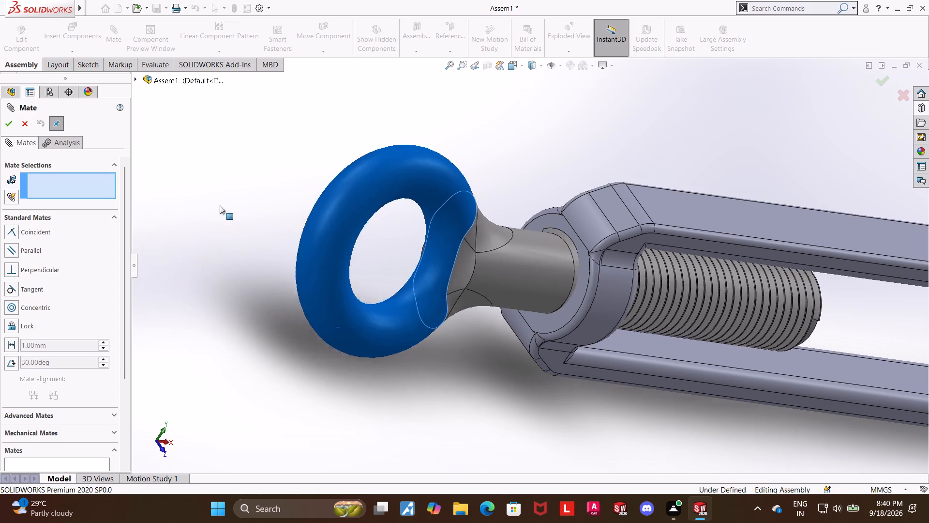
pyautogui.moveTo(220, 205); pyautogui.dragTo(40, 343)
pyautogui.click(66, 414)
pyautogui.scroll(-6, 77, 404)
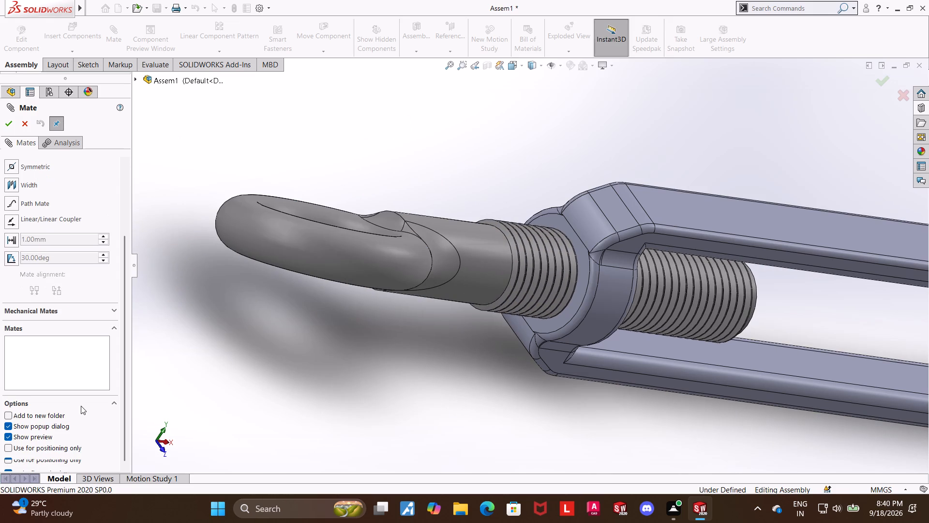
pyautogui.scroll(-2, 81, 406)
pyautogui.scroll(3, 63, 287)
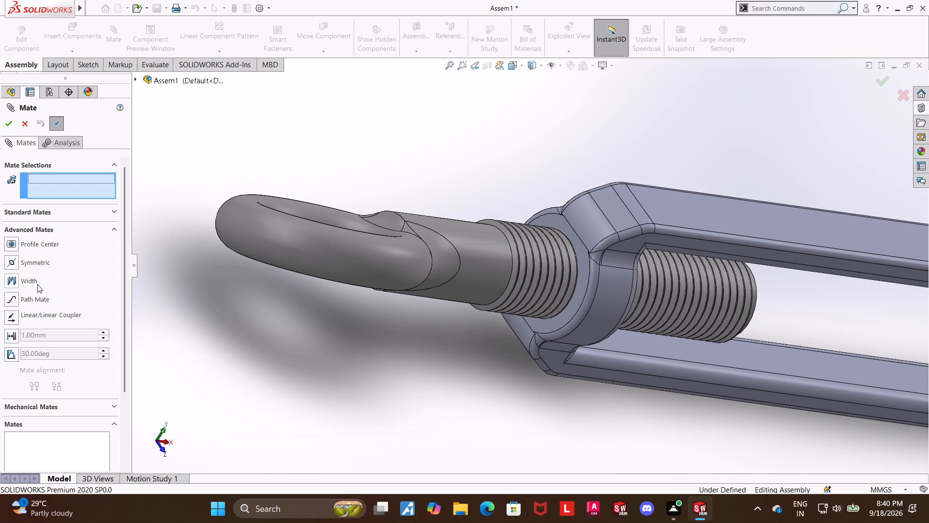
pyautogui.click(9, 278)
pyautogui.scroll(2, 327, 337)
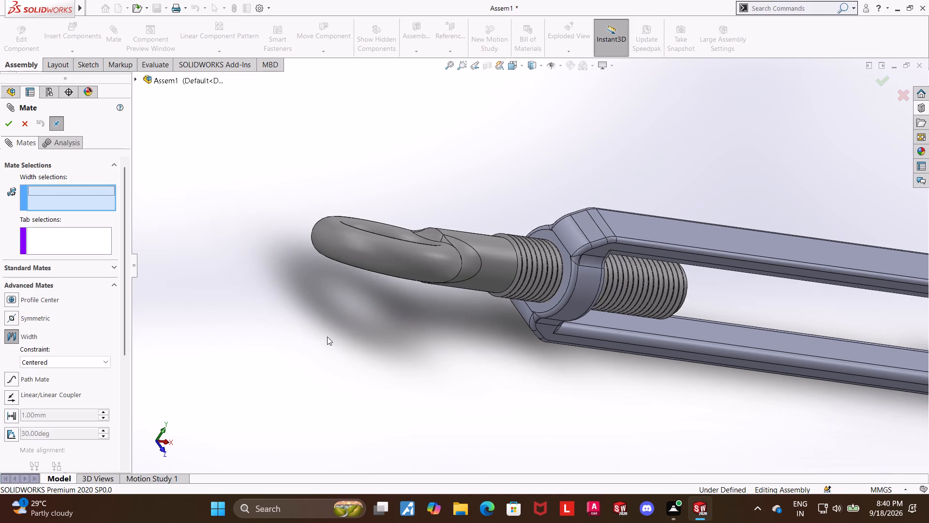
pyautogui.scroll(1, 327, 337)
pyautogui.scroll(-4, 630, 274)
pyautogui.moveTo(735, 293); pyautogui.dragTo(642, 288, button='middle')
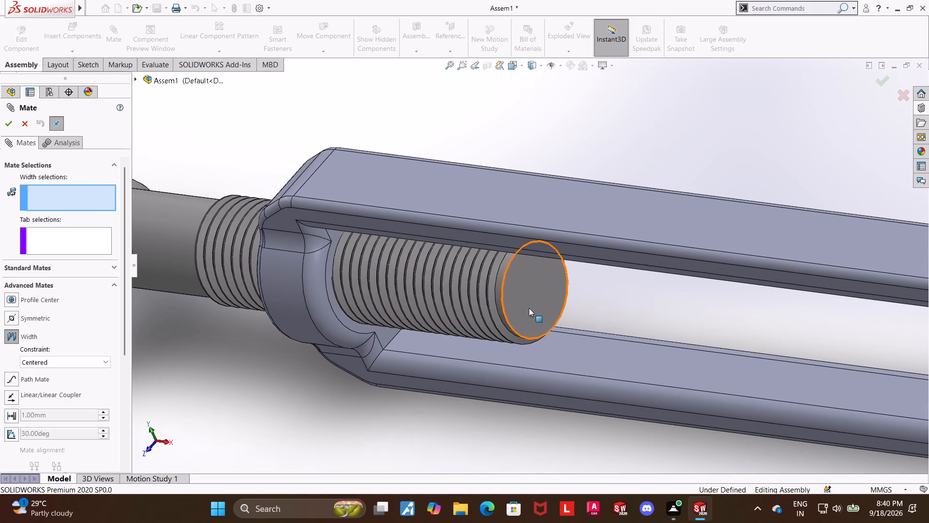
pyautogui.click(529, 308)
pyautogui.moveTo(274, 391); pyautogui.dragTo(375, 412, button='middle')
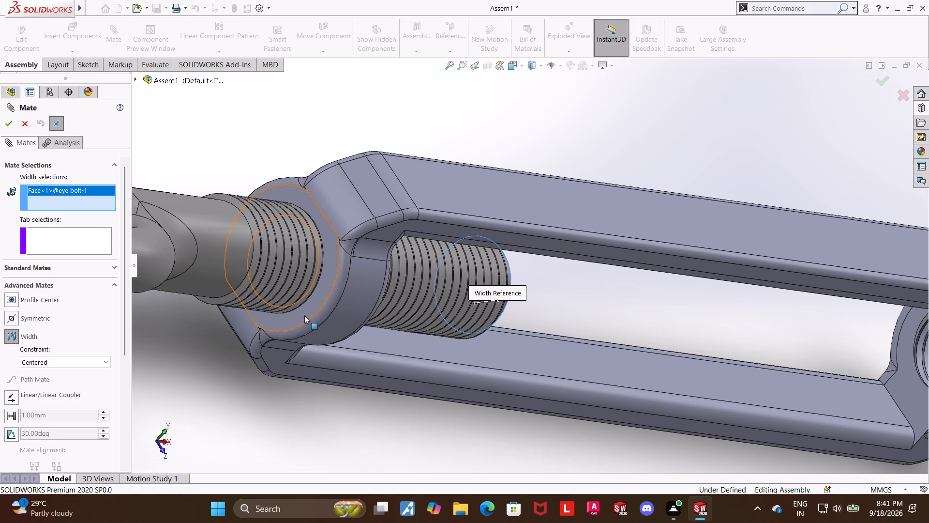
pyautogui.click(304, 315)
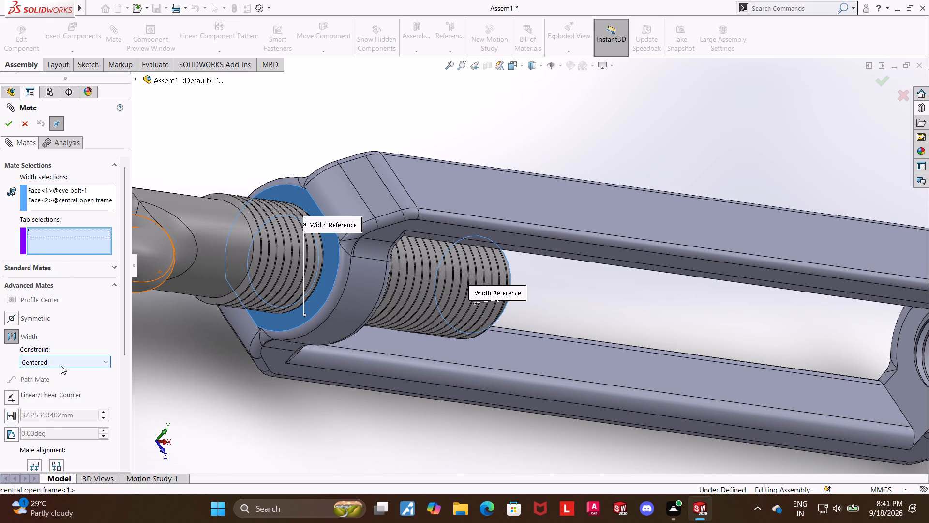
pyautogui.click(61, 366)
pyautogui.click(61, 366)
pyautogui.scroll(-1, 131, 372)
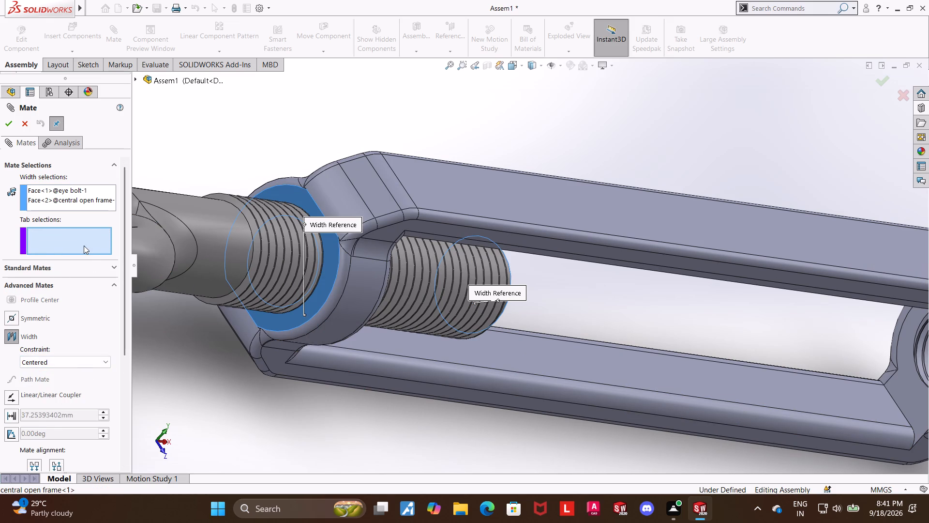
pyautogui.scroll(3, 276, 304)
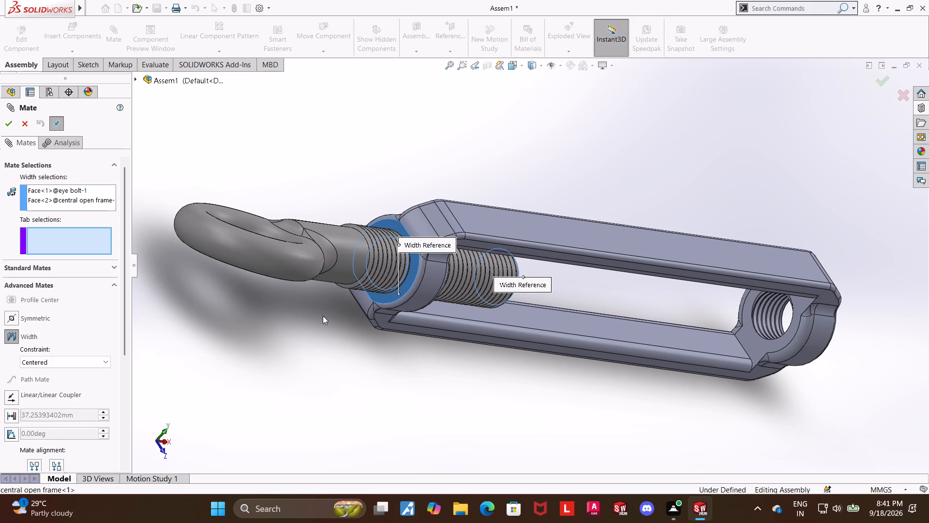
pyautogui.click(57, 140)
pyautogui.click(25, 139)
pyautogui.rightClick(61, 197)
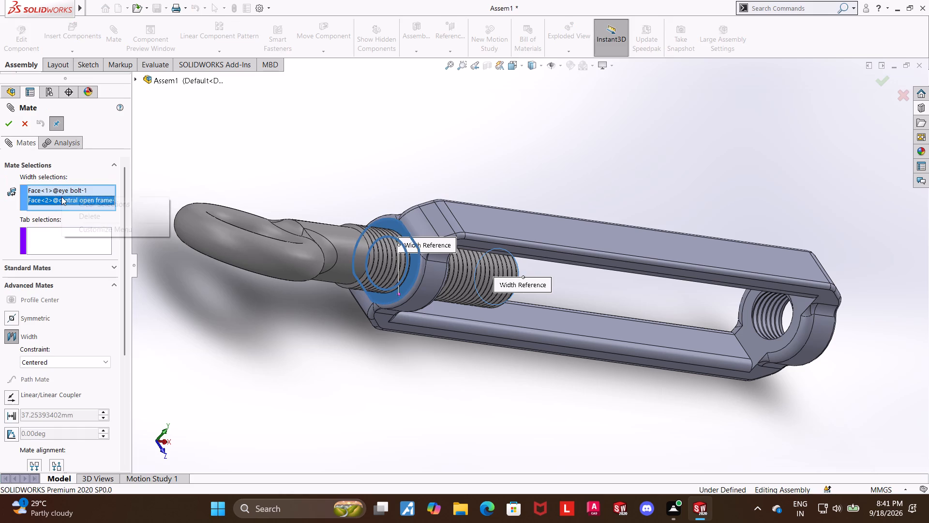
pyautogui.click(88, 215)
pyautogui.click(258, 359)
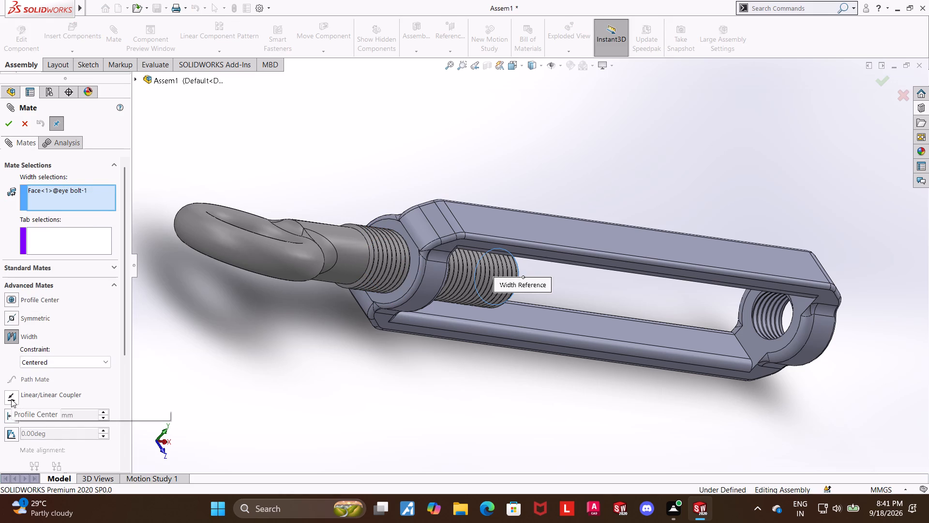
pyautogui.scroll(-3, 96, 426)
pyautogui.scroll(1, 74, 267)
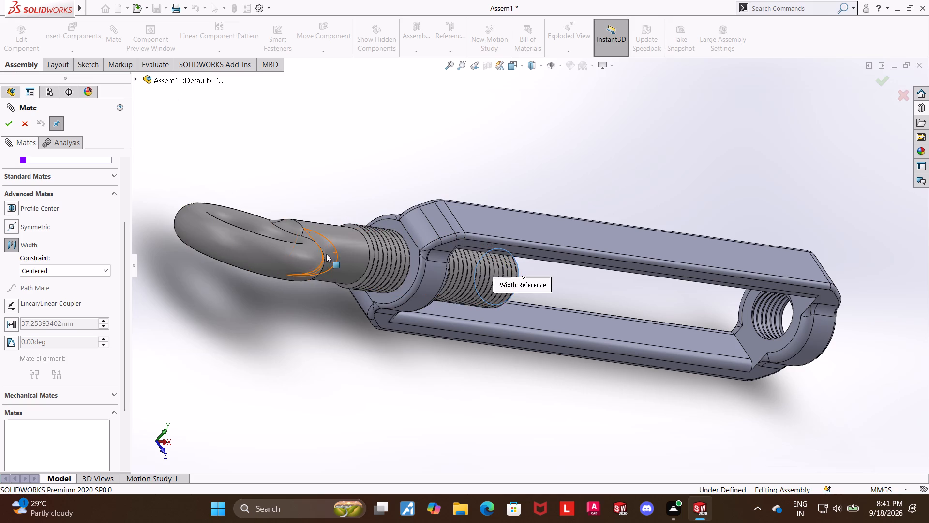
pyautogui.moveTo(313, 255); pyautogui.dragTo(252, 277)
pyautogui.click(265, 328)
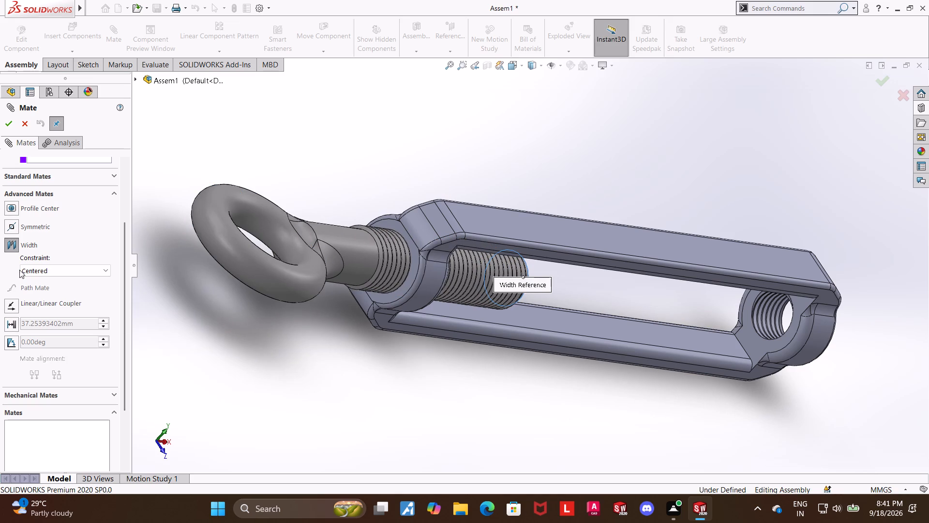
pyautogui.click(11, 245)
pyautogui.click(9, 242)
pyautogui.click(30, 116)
# Unscrew the eye bolt outward by its ring until its threaded end is clear of the frame's end boss.
pyautogui.moveTo(276, 247); pyautogui.dragTo(267, 254)
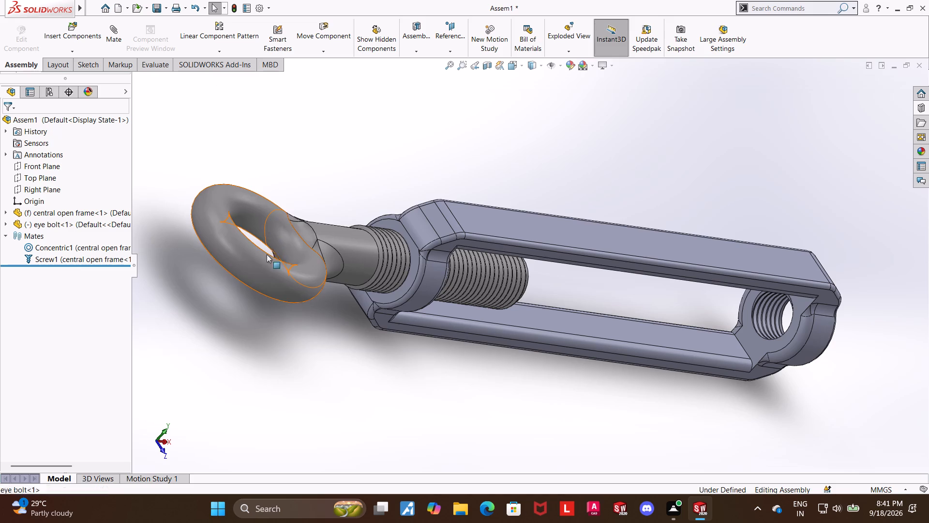
pyautogui.moveTo(267, 254); pyautogui.dragTo(175, 285)
pyautogui.click(332, 316)
pyautogui.moveTo(210, 246); pyautogui.dragTo(120, 289)
pyautogui.moveTo(250, 216); pyautogui.dragTo(97, 134)
pyautogui.scroll(4, 265, 323)
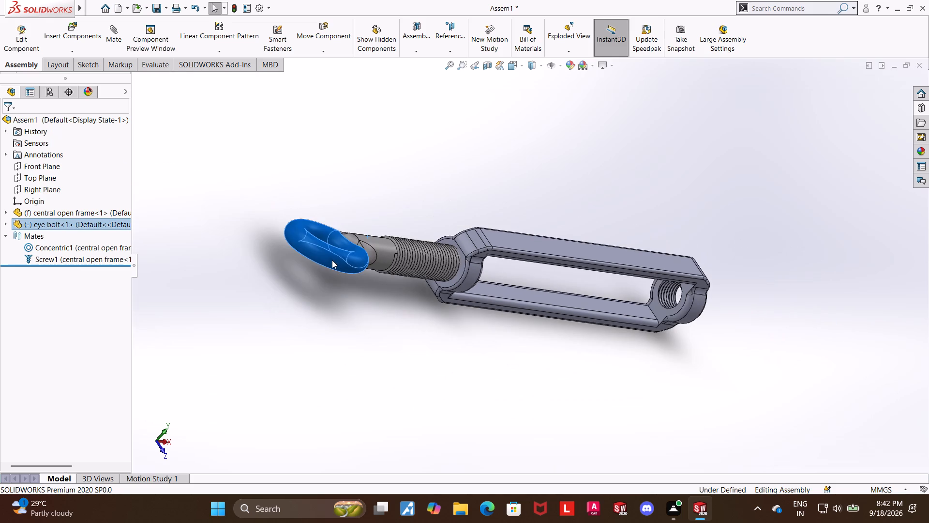
pyautogui.moveTo(365, 250); pyautogui.dragTo(255, 154)
pyautogui.click(401, 323)
# Add a limit distance mate, 50 mm maximum and 1 mm minimum, between the eye bolt's threaded end face and the frame's outer boss face.
pyautogui.moveTo(406, 316); pyautogui.dragTo(355, 303, button='middle')
pyautogui.scroll(-2, 400, 255)
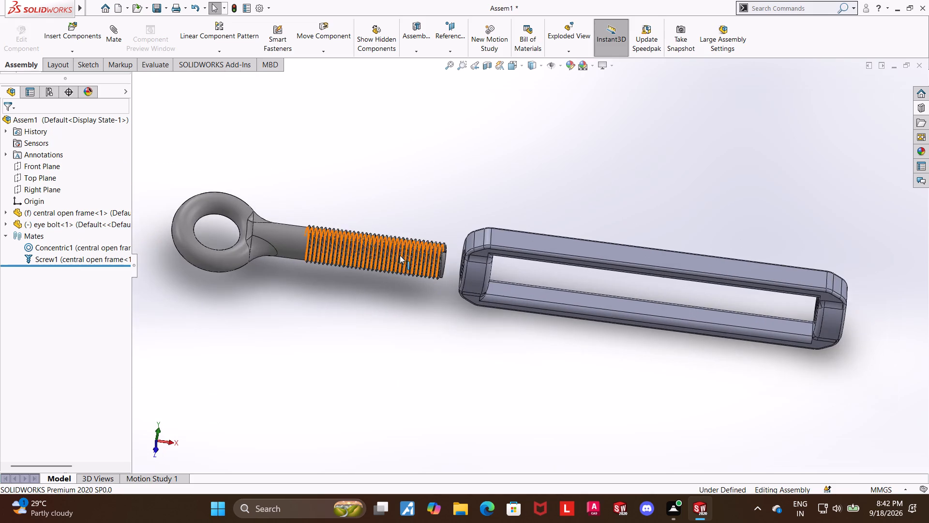
pyautogui.click(109, 32)
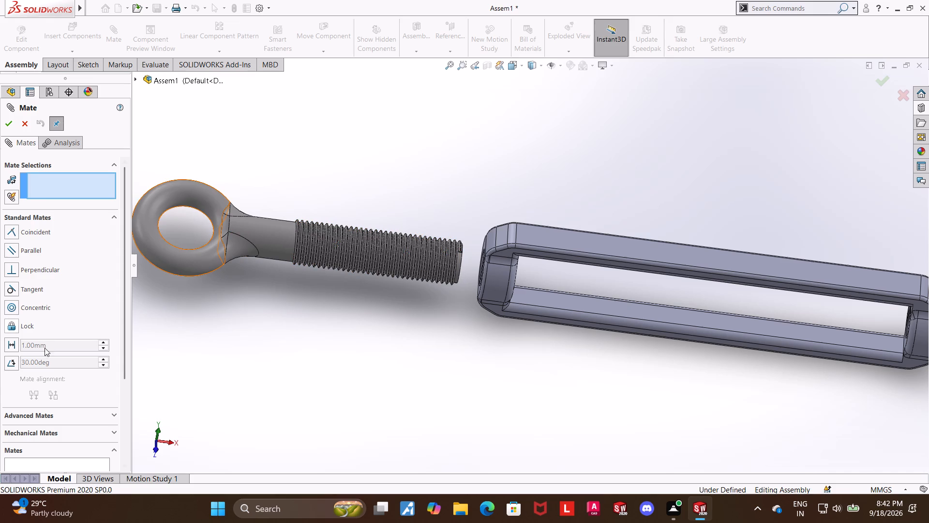
pyautogui.scroll(-2, 45, 372)
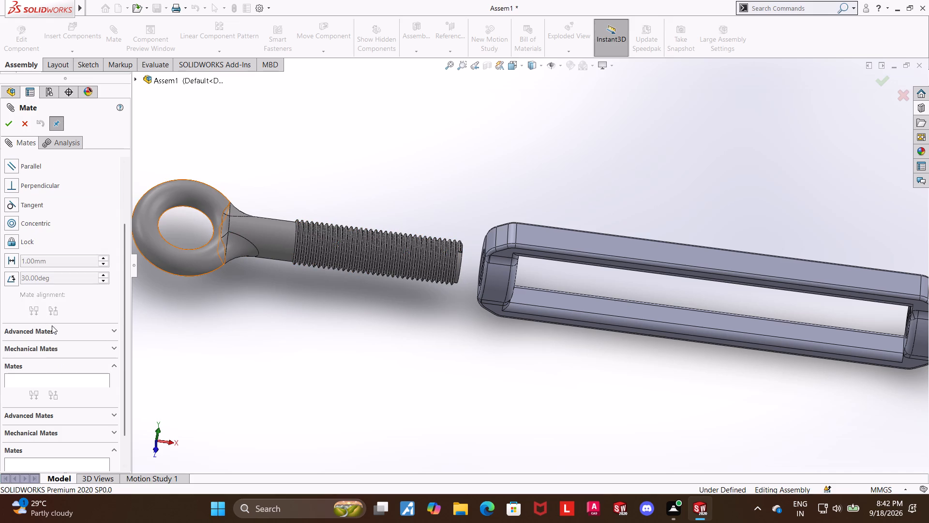
pyautogui.click(52, 325)
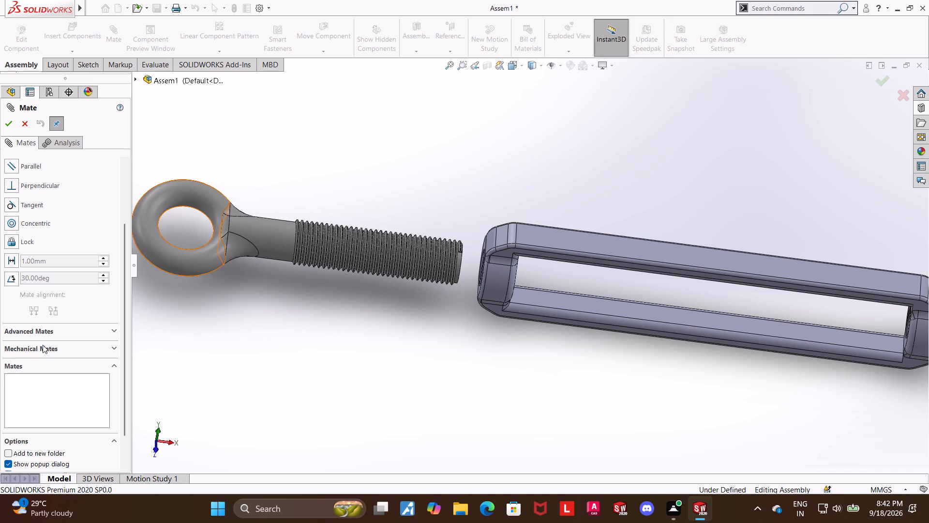
pyautogui.click(112, 330)
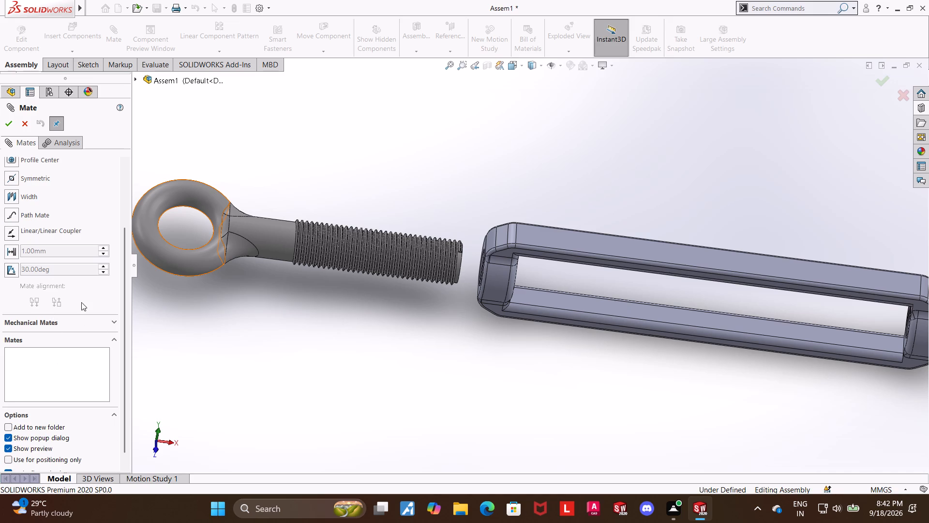
pyautogui.scroll(-1, 78, 334)
pyautogui.scroll(2, 78, 334)
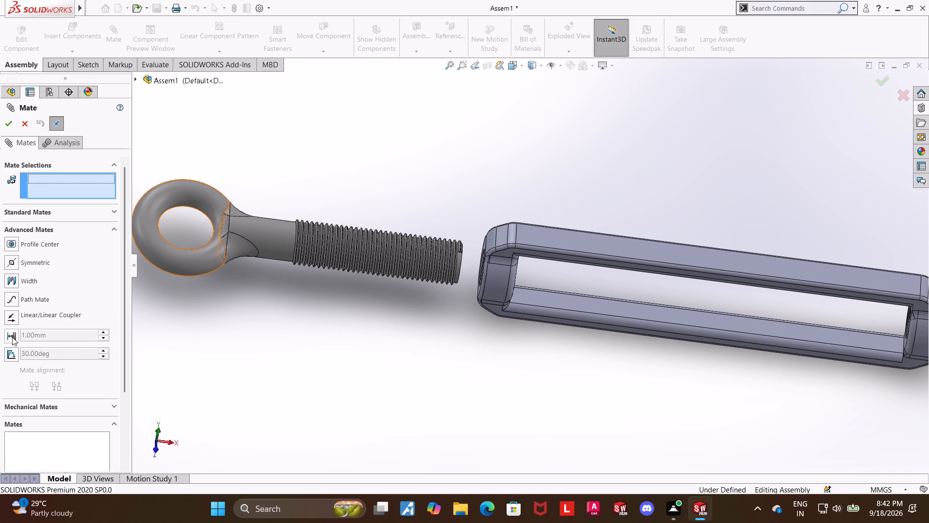
pyautogui.click(12, 337)
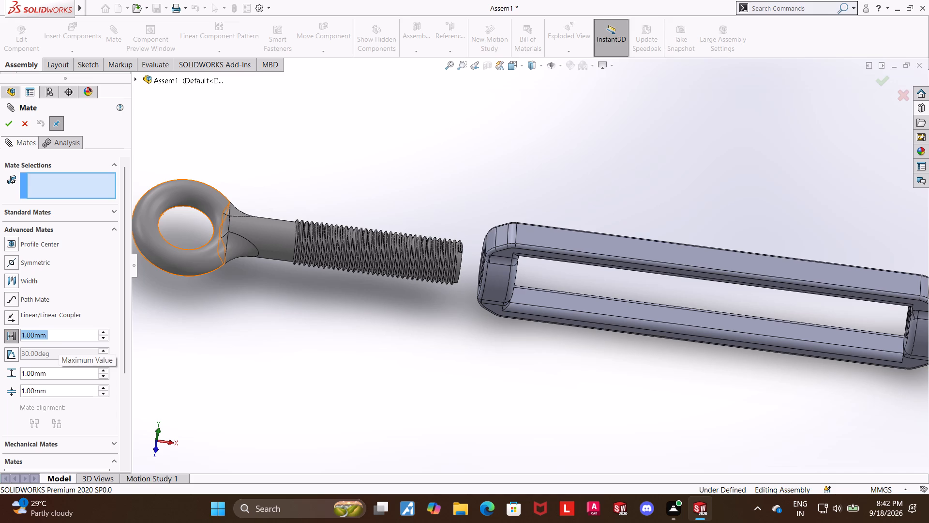
pyautogui.moveTo(59, 374); pyautogui.dragTo(0, 377)
pyautogui.press('5')
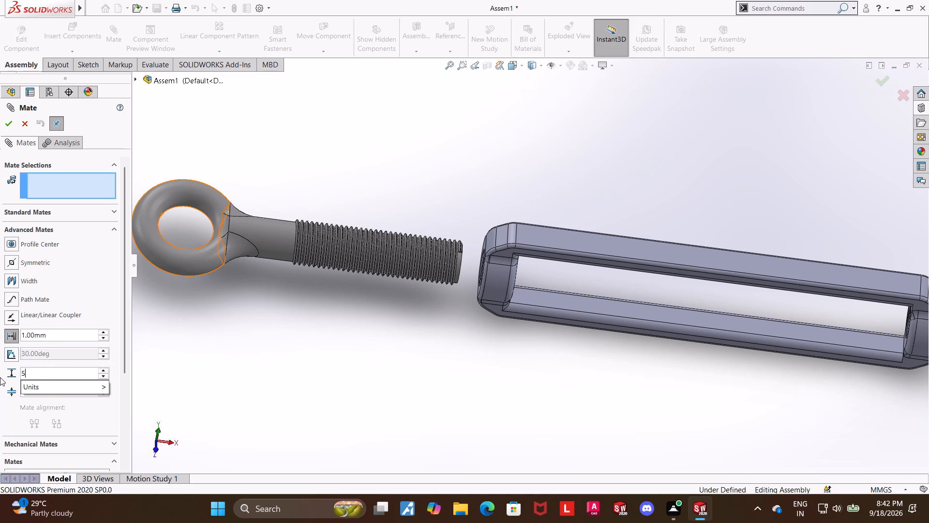
pyautogui.press('0')
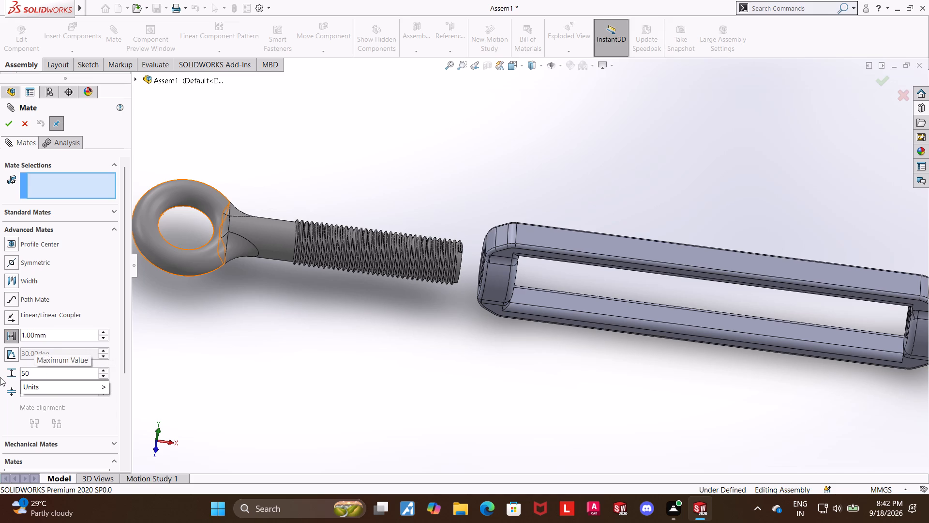
pyautogui.press('Return')
pyautogui.moveTo(438, 340); pyautogui.dragTo(401, 338, button='middle')
pyautogui.click(465, 267)
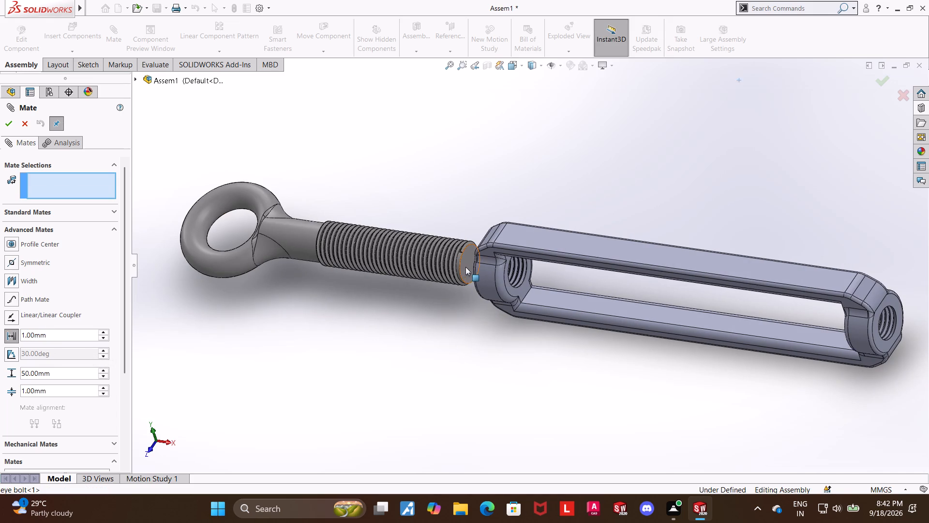
pyautogui.moveTo(437, 333); pyautogui.dragTo(528, 380, button='middle')
pyautogui.click(513, 293)
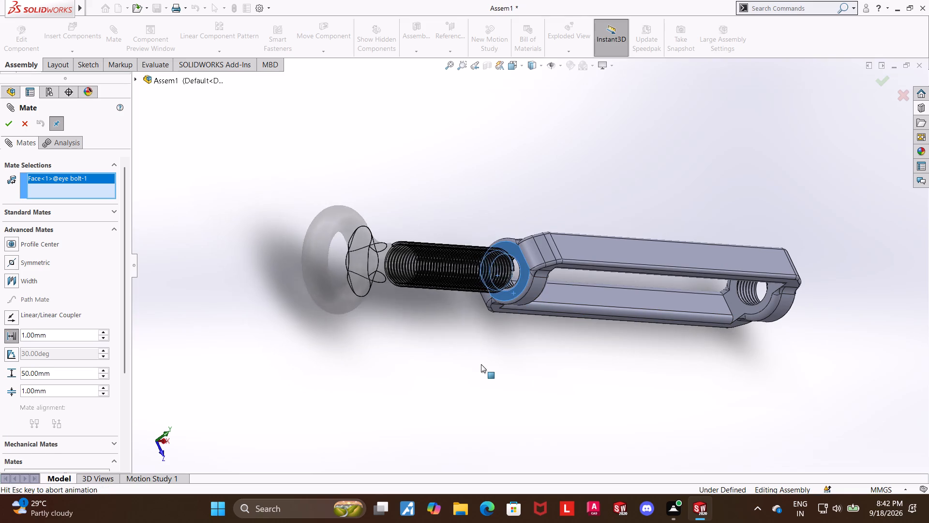
pyautogui.moveTo(476, 366); pyautogui.dragTo(417, 350, button='middle')
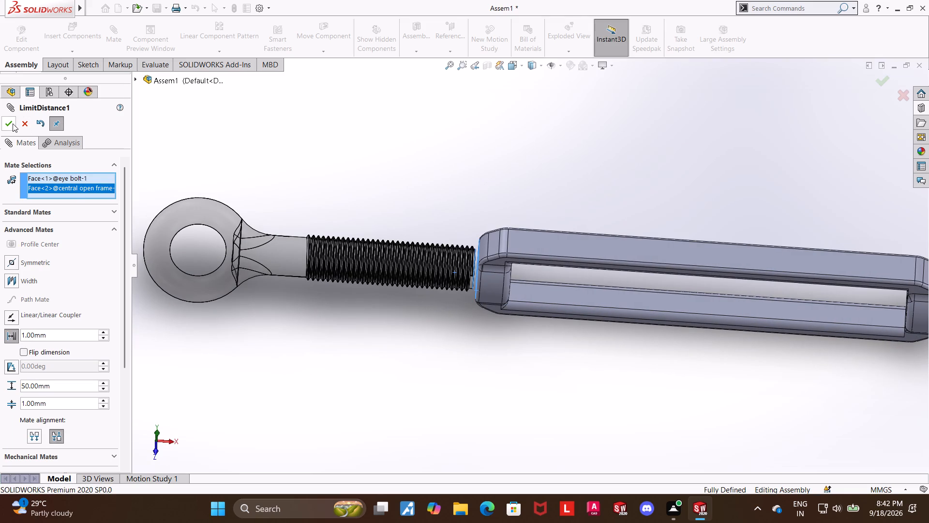
pyautogui.click(13, 123)
# Test the limit distance mate by trying to turn the eye bolt by its ring.
pyautogui.moveTo(197, 218); pyautogui.dragTo(312, 263)
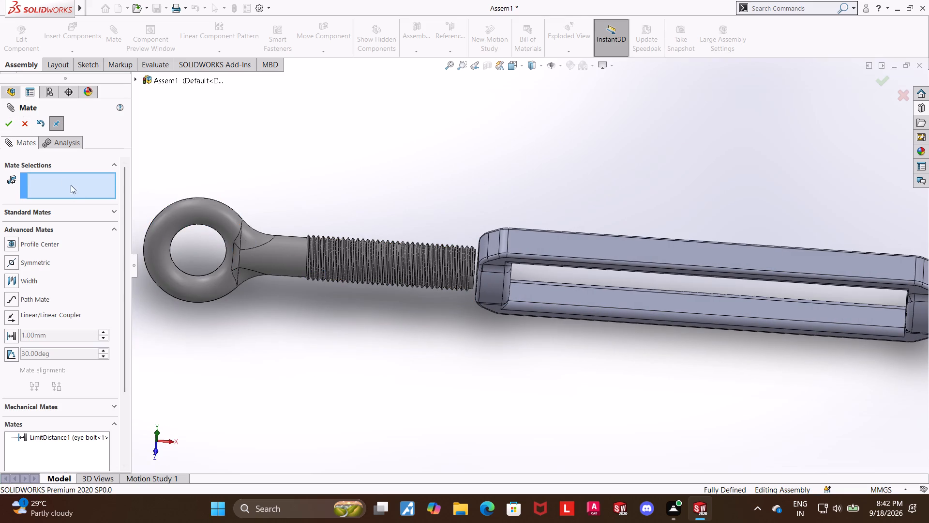
pyautogui.moveTo(195, 218); pyautogui.dragTo(280, 259)
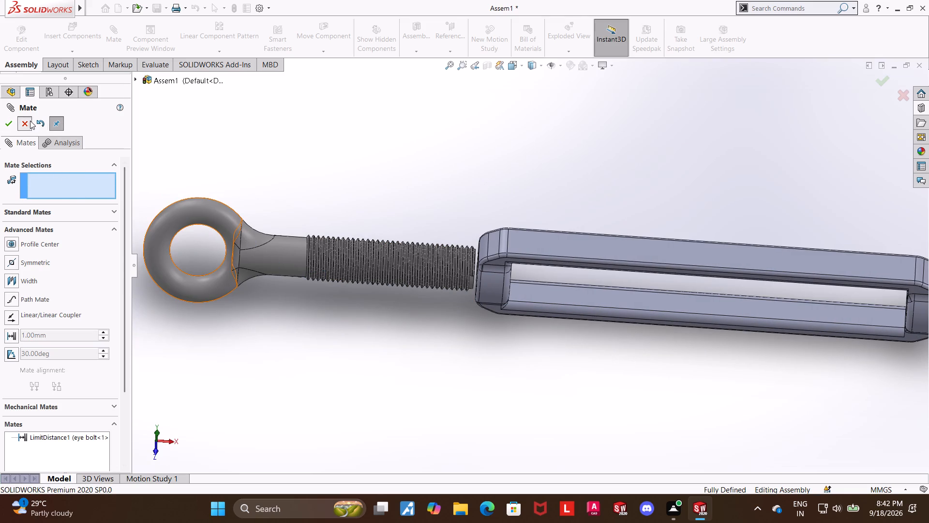
pyautogui.click(30, 121)
# Reopen the limit distance mate and review its selected faces, distance limits and alignment.
pyautogui.click(51, 267)
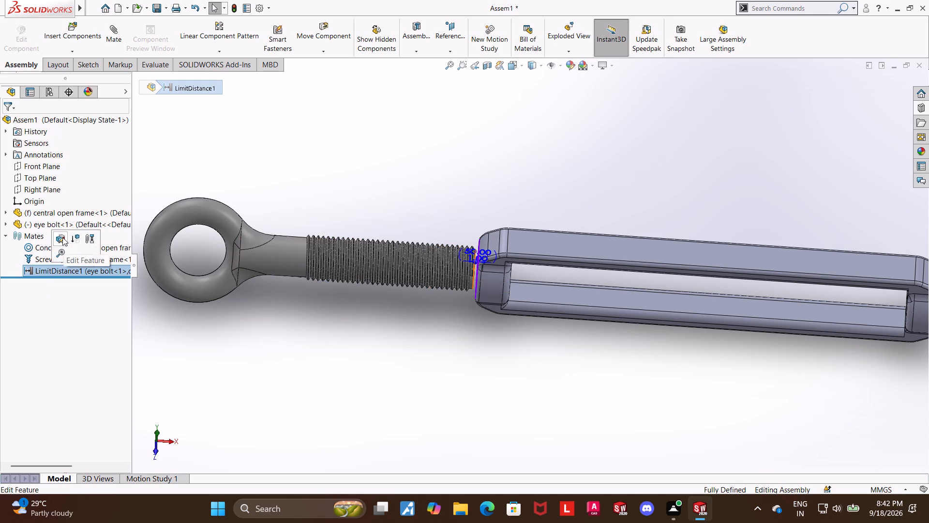
pyautogui.click(62, 237)
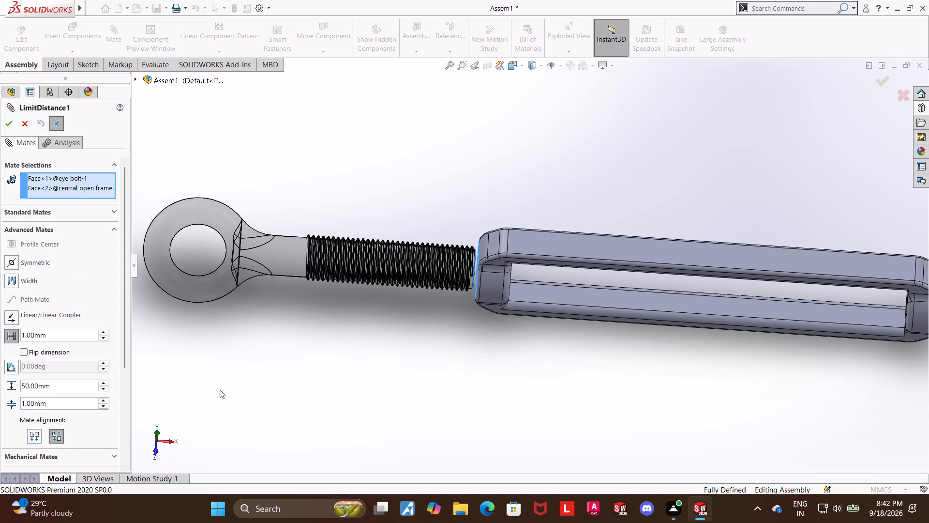
pyautogui.click(281, 379)
pyautogui.moveTo(341, 327); pyautogui.dragTo(363, 336, button='middle')
pyautogui.scroll(-4, 487, 281)
pyautogui.scroll(4, 480, 284)
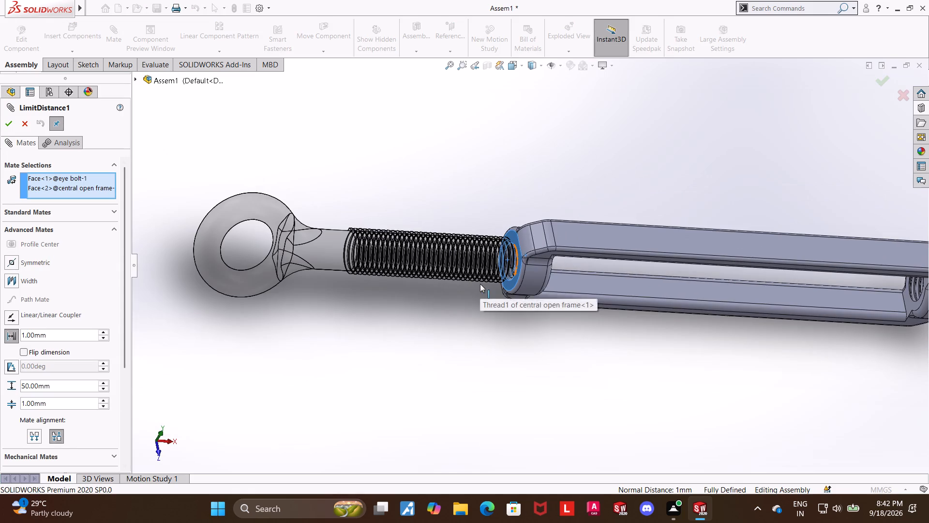
pyautogui.moveTo(476, 291); pyautogui.dragTo(457, 291, button='middle')
pyautogui.click(11, 128)
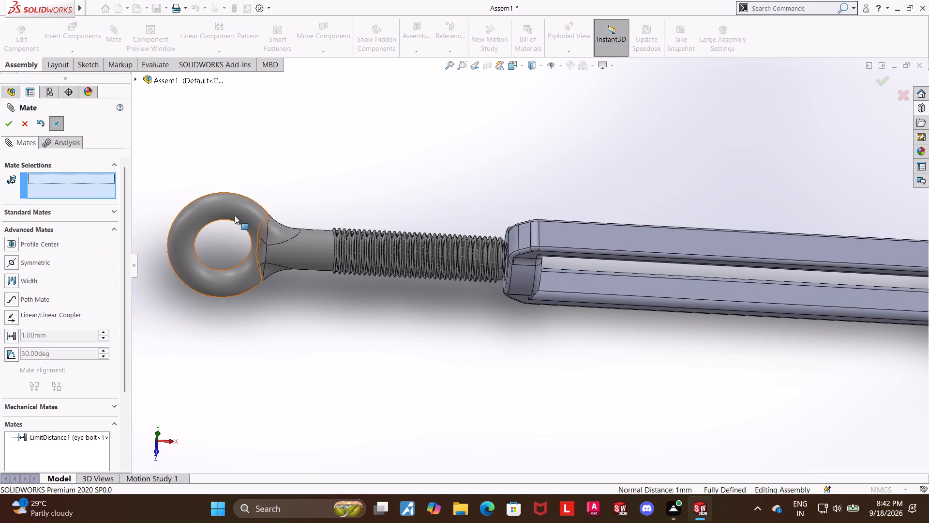
# Try again to turn the eye bolt by its ring in both directions.
pyautogui.moveTo(234, 210); pyautogui.dragTo(350, 311)
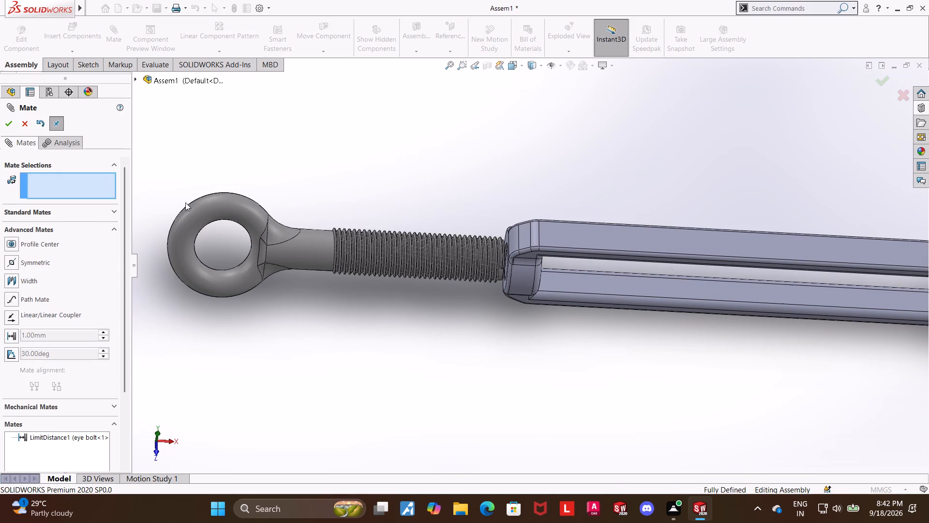
pyautogui.moveTo(215, 217); pyautogui.dragTo(145, 146)
pyautogui.moveTo(194, 207); pyautogui.dragTo(268, 287)
pyautogui.click(22, 125)
# Flip the dimension direction of the limit distance mate between the eye bolt and the frame.
pyautogui.click(59, 270)
pyautogui.click(64, 240)
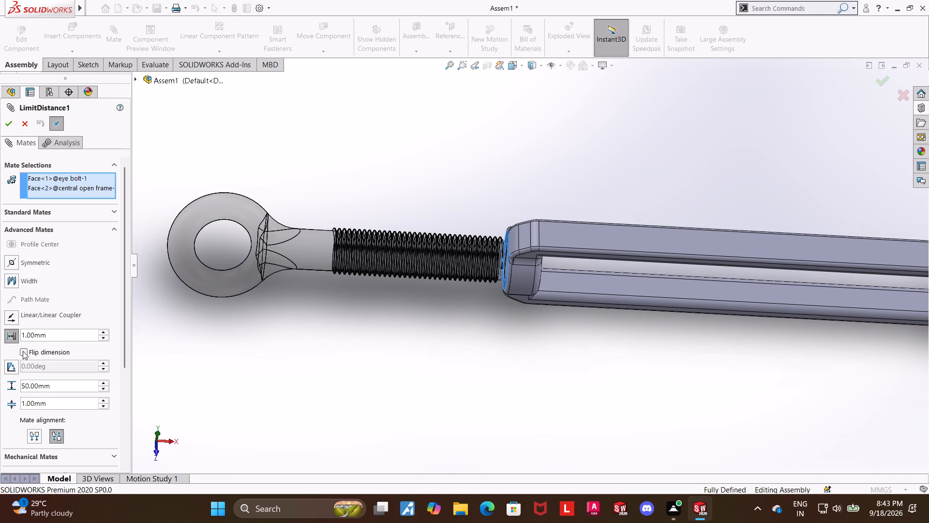
pyautogui.click(23, 351)
pyautogui.click(5, 124)
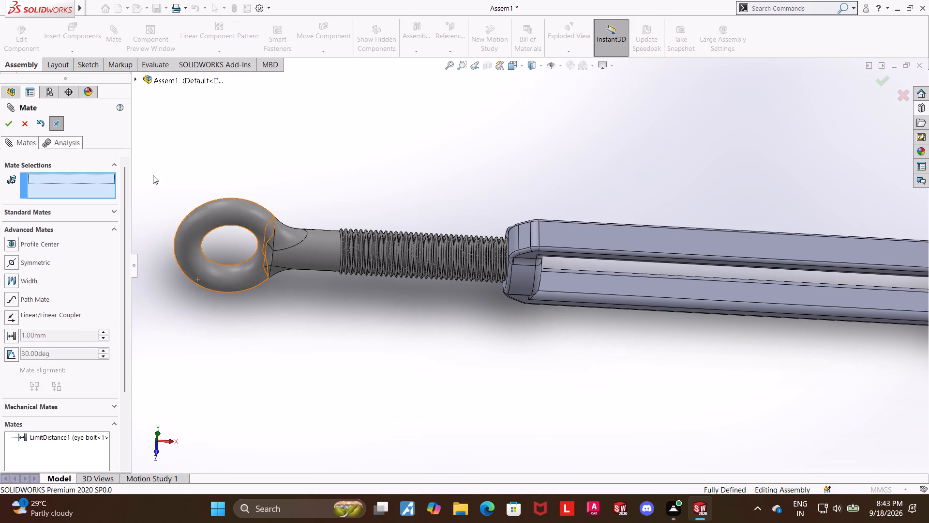
# Screw the eye bolt by its ring into the frame's end boss up to the limit mate's inner stop.
pyautogui.moveTo(244, 205); pyautogui.dragTo(453, 383)
pyautogui.moveTo(320, 207); pyautogui.dragTo(450, 418)
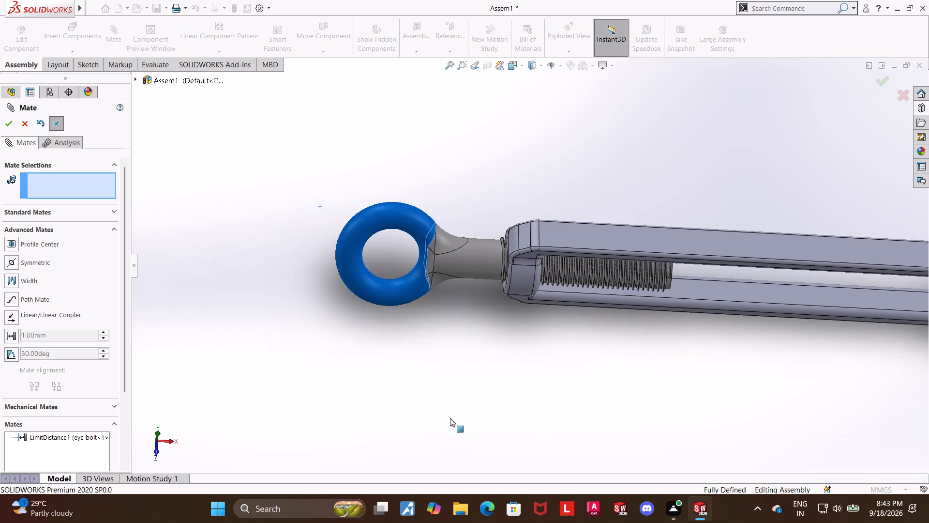
pyautogui.moveTo(450, 418); pyautogui.dragTo(455, 427)
pyautogui.moveTo(373, 209); pyautogui.dragTo(513, 409)
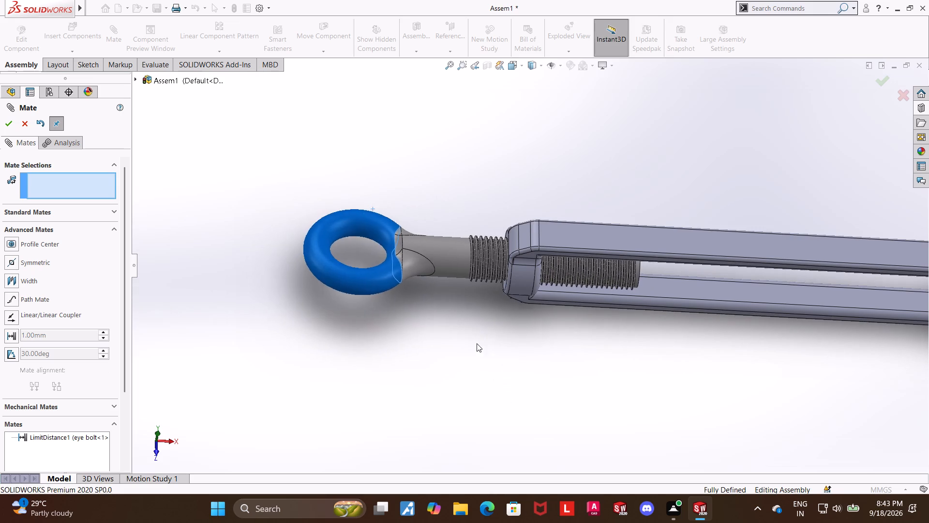
pyautogui.moveTo(349, 210); pyautogui.dragTo(464, 328)
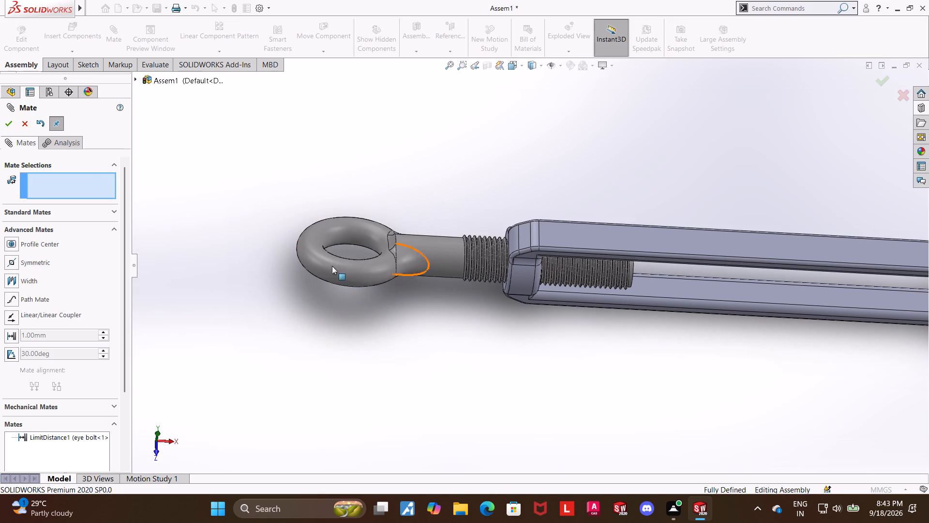
pyautogui.click(25, 120)
pyautogui.moveTo(364, 225); pyautogui.dragTo(393, 255)
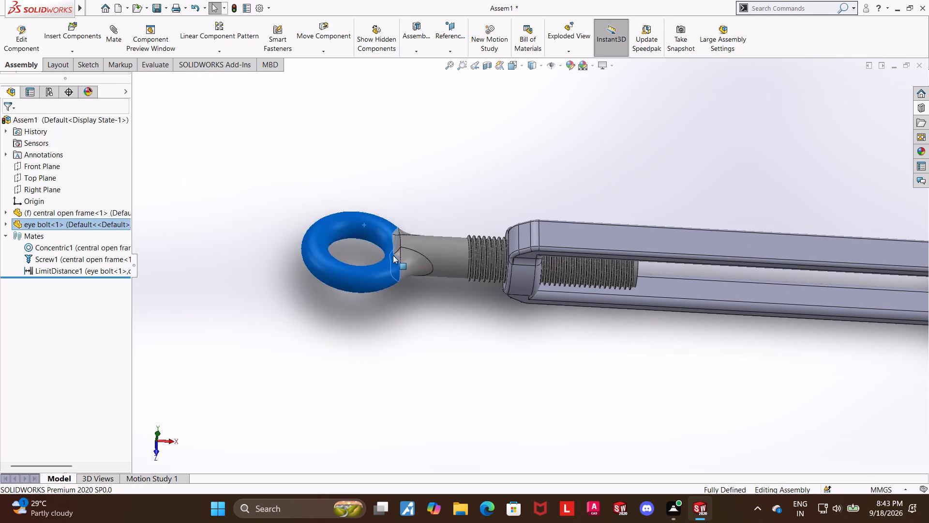
pyautogui.moveTo(393, 255); pyautogui.dragTo(456, 315)
pyautogui.scroll(-8, 525, 248)
pyautogui.scroll(6, 486, 274)
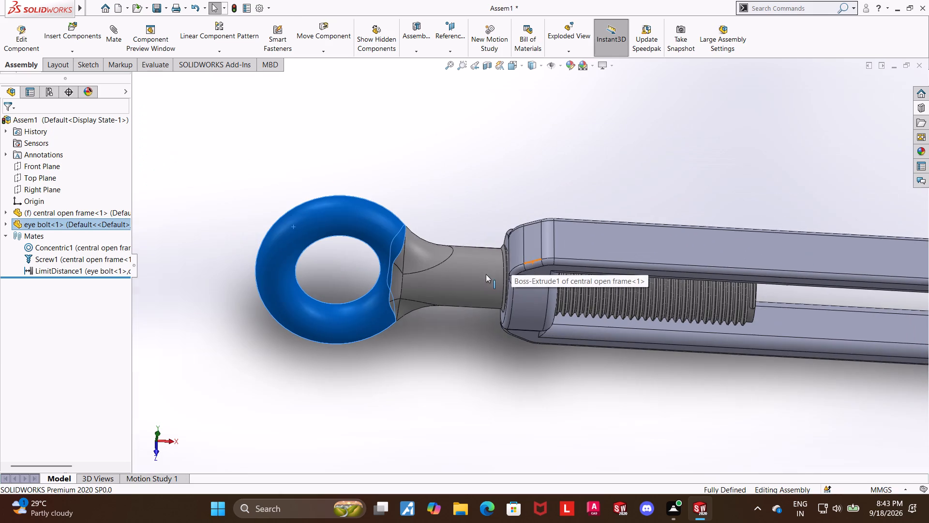
# Unscrew the eye bolt partway, leaving about half of its thread inside the frame.
pyautogui.moveTo(331, 225); pyautogui.dragTo(190, 141)
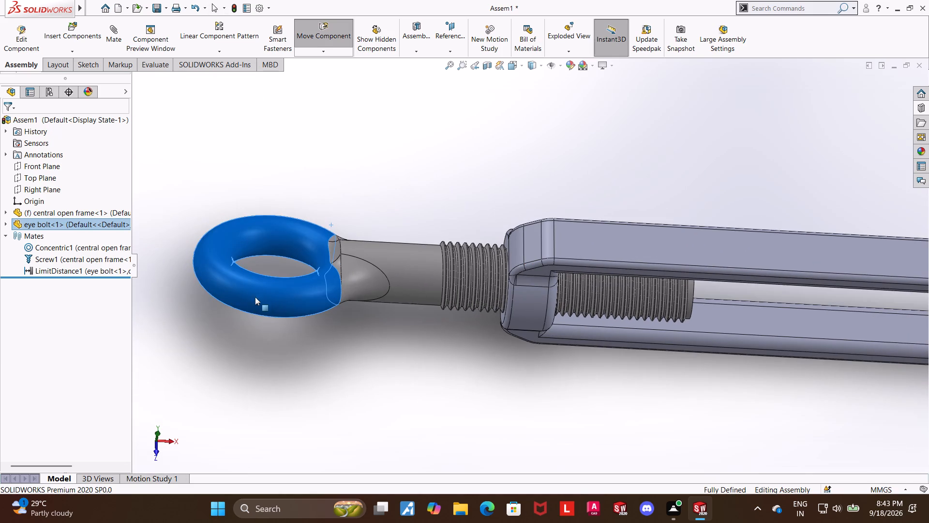
pyautogui.moveTo(263, 295); pyautogui.dragTo(191, 83)
pyautogui.moveTo(232, 314); pyautogui.dragTo(186, 163)
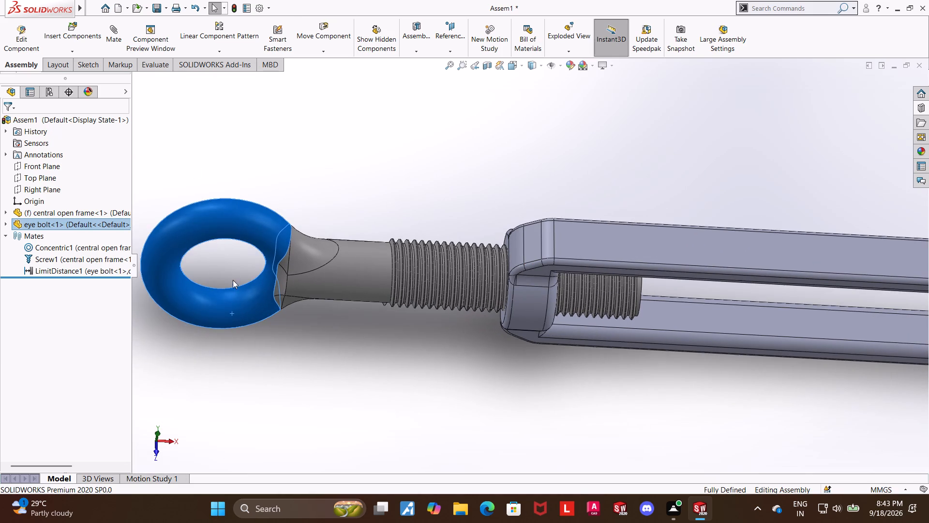
pyautogui.moveTo(239, 307); pyautogui.dragTo(153, 147)
pyautogui.scroll(8, 423, 346)
pyautogui.click(628, 343)
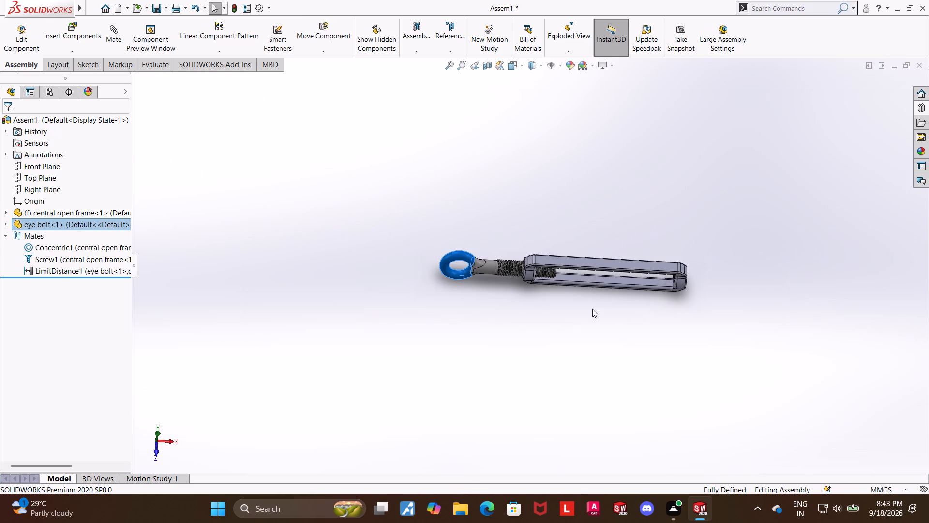
# Insert a second eye bolt beside the frame's free end.
pyautogui.scroll(-4, 576, 294)
pyautogui.click(85, 40)
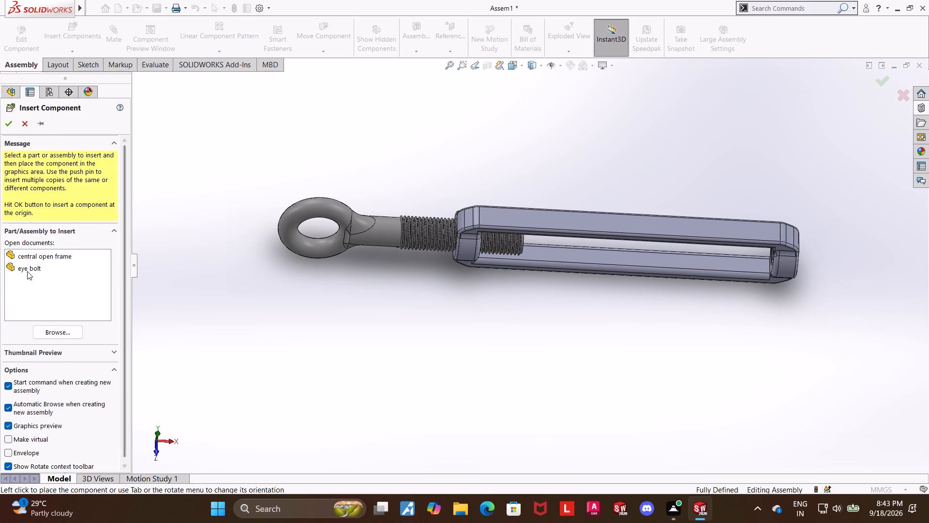
pyautogui.click(28, 271)
pyautogui.click(824, 274)
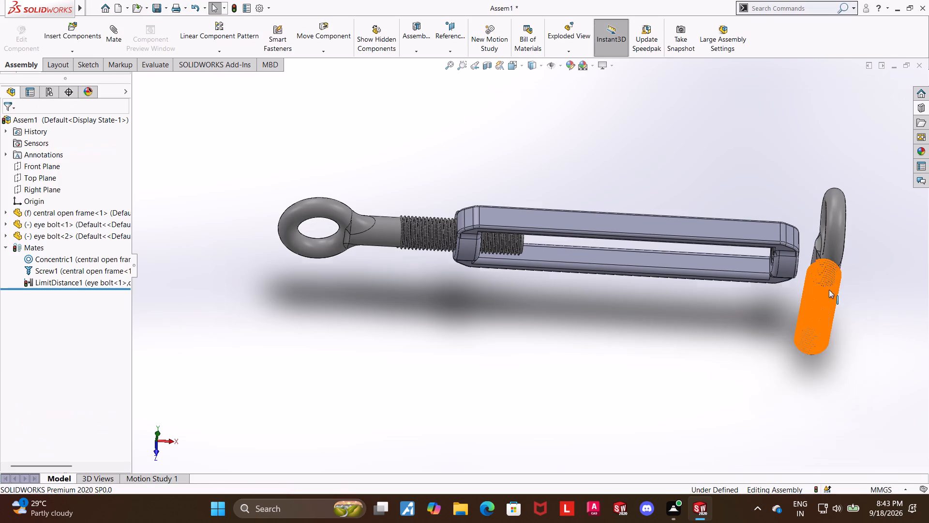
# Rotate the second eye bolt with the triad so it lies along the frame's length with its ring facing outward.
pyautogui.rightClick(827, 287)
pyautogui.click(808, 336)
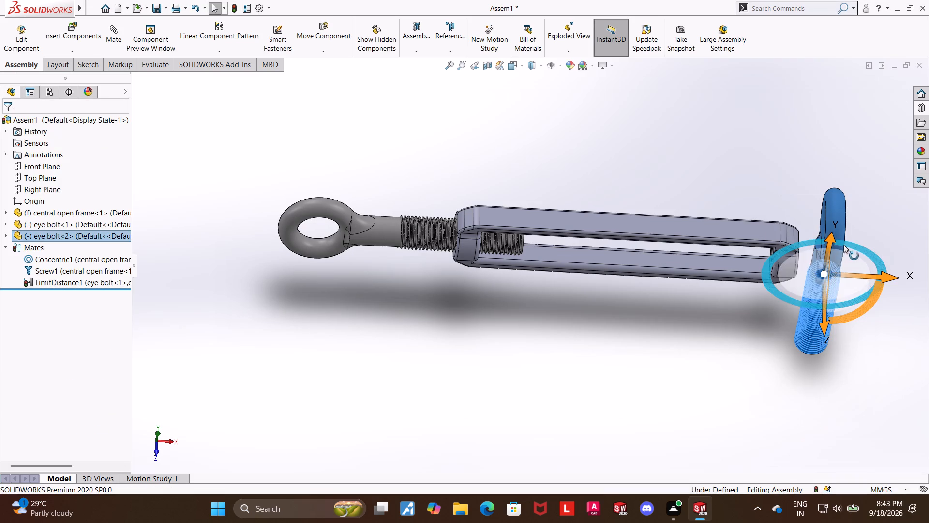
pyautogui.moveTo(844, 245); pyautogui.dragTo(893, 288)
pyautogui.click(812, 346)
# Move the second eye bolt outward, clear of the frame's free end and roughly in line with its threaded hole.
pyautogui.scroll(-2, 821, 291)
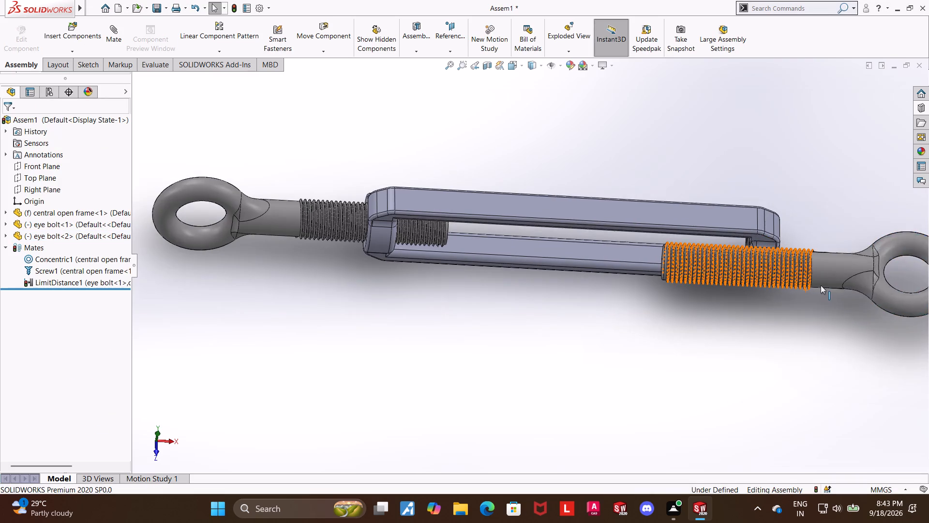
pyautogui.scroll(1, 821, 285)
pyautogui.moveTo(767, 263); pyautogui.dragTo(913, 215)
pyautogui.scroll(4, 852, 288)
pyautogui.click(719, 272)
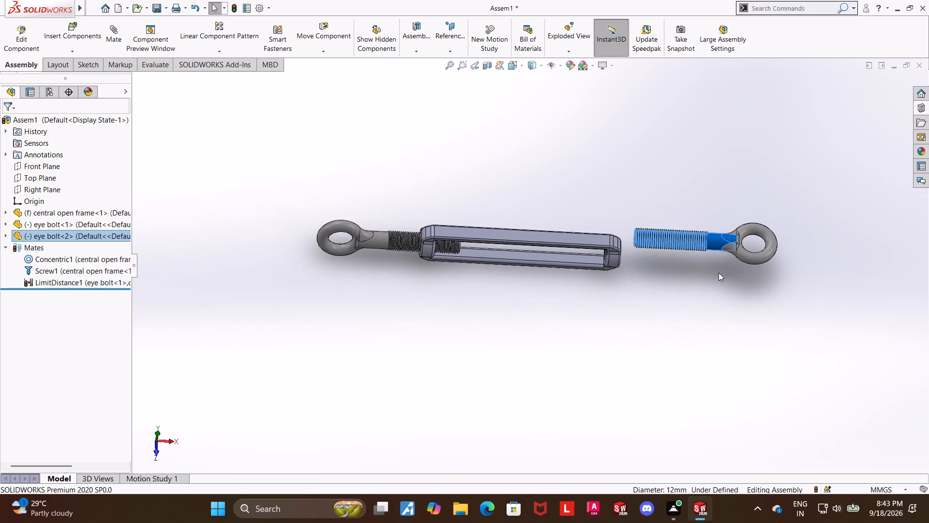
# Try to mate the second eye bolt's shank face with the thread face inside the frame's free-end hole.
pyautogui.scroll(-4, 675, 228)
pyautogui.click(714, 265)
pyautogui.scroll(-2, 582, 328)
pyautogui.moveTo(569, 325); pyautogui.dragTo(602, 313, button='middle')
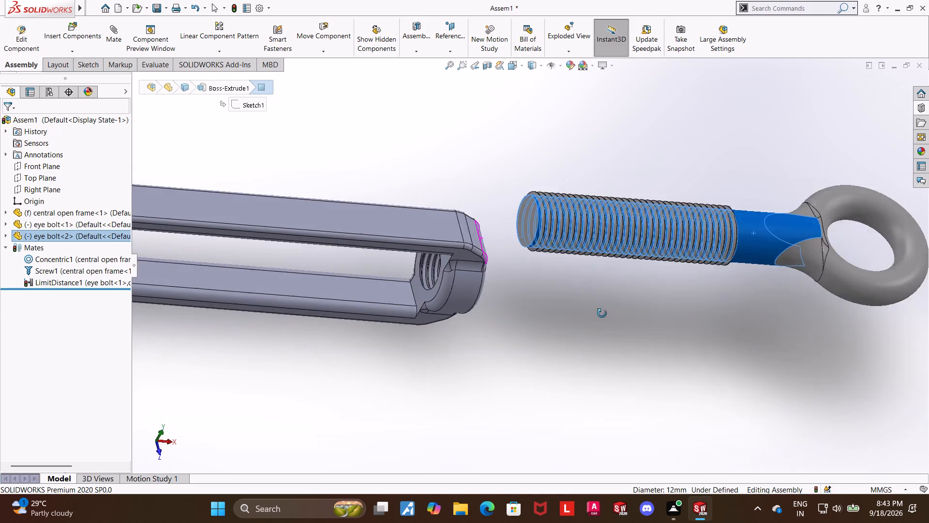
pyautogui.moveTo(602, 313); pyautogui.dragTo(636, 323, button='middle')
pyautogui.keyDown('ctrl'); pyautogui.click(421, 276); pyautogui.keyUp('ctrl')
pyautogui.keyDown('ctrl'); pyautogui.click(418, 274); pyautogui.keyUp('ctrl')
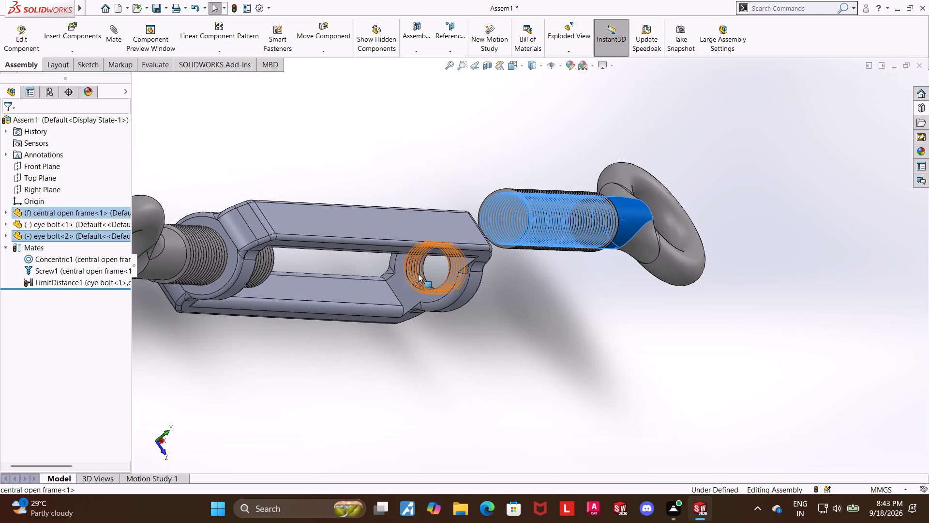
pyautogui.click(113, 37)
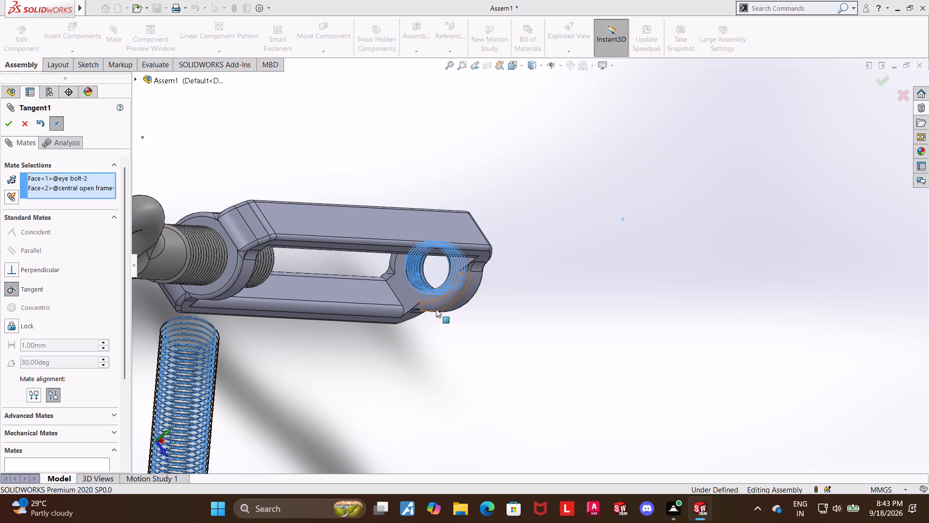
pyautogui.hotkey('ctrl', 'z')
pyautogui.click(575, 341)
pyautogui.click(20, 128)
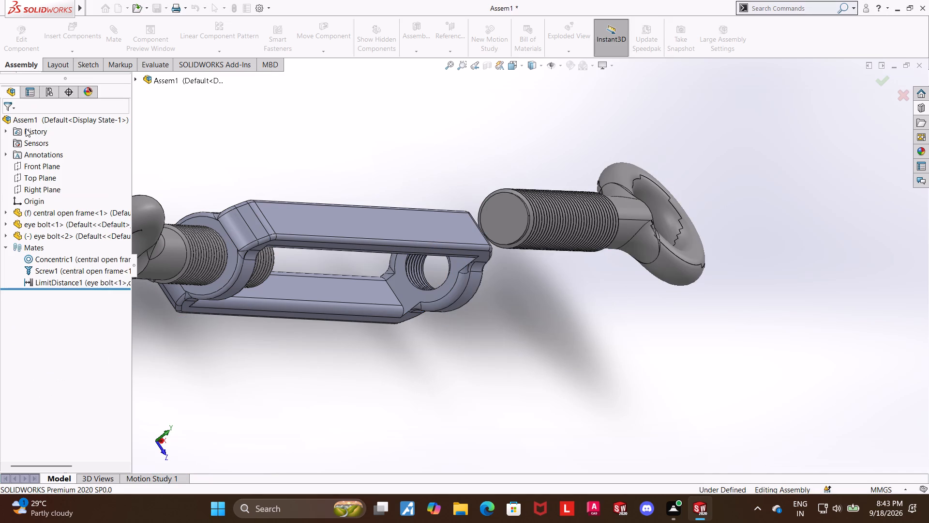
# Add a concentric mate between the circular edge of the frame's free-end hole and the second eye bolt's cylindrical shank face.
pyautogui.moveTo(624, 241); pyautogui.dragTo(595, 262, button='middle')
pyautogui.scroll(1, 679, 286)
pyautogui.click(752, 175)
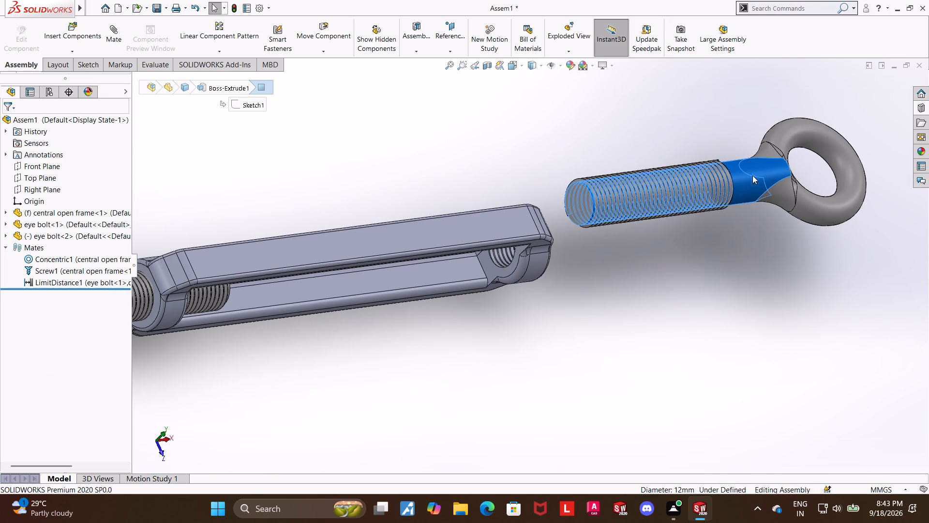
pyautogui.scroll(2, 664, 277)
pyautogui.moveTo(564, 261); pyautogui.dragTo(585, 211, button='middle')
pyautogui.keyDown('ctrl'); pyautogui.click(478, 278); pyautogui.keyUp('ctrl')
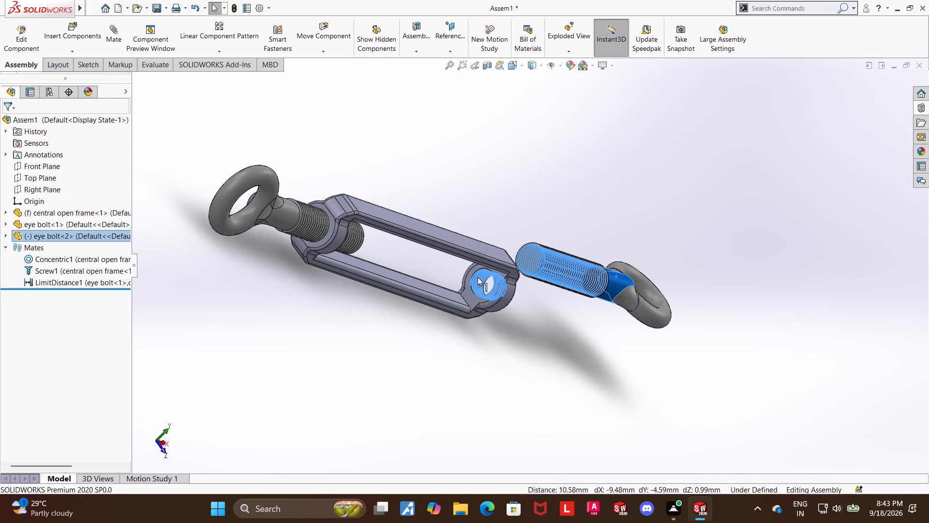
pyautogui.scroll(-4, 506, 280)
pyautogui.click(602, 416)
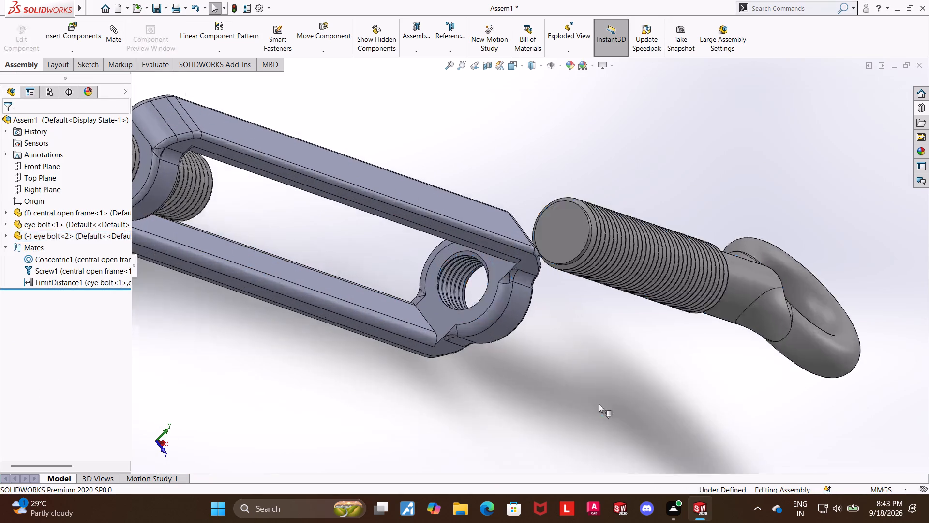
pyautogui.scroll(1, 584, 330)
pyautogui.moveTo(579, 331); pyautogui.dragTo(456, 297, button='middle')
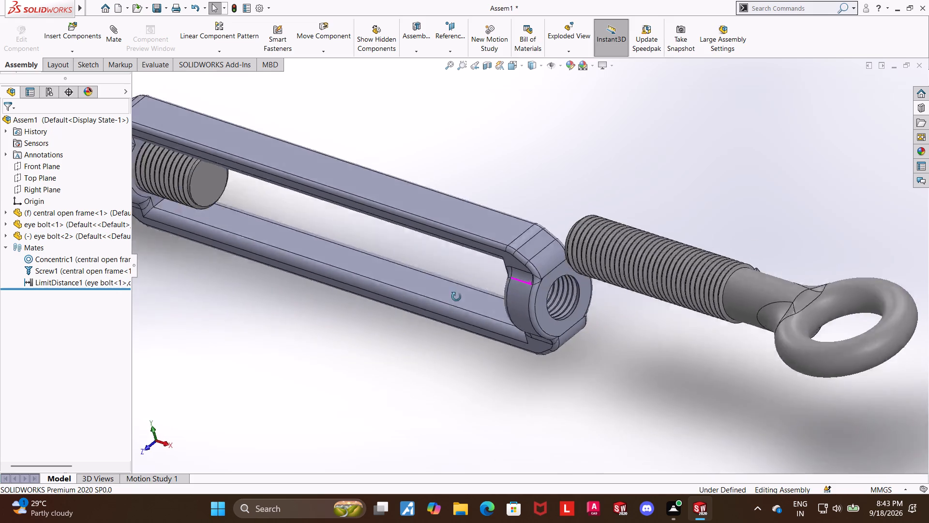
pyautogui.moveTo(456, 297); pyautogui.dragTo(453, 297, button='middle')
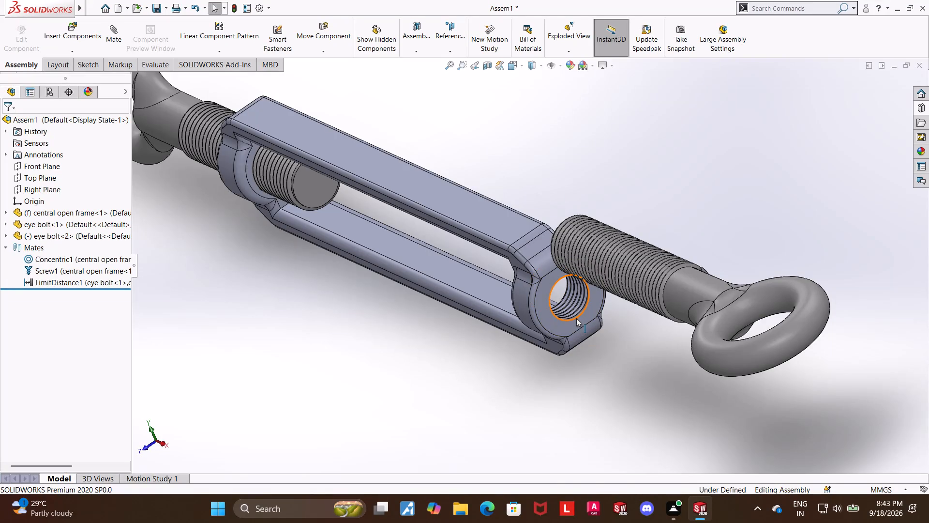
pyautogui.click(576, 318)
pyautogui.moveTo(645, 344); pyautogui.dragTo(656, 346, button='middle')
pyautogui.keyDown('ctrl'); pyautogui.click(753, 288); pyautogui.keyUp('ctrl')
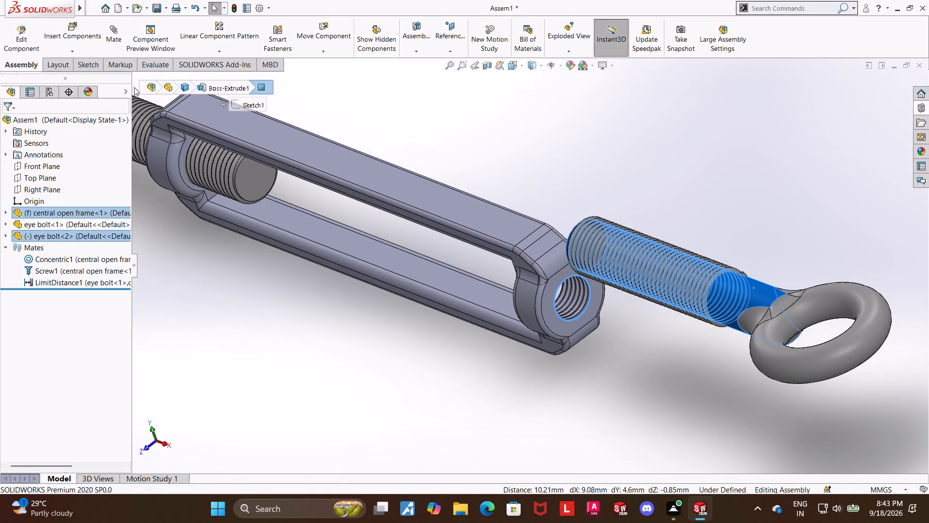
pyautogui.click(115, 37)
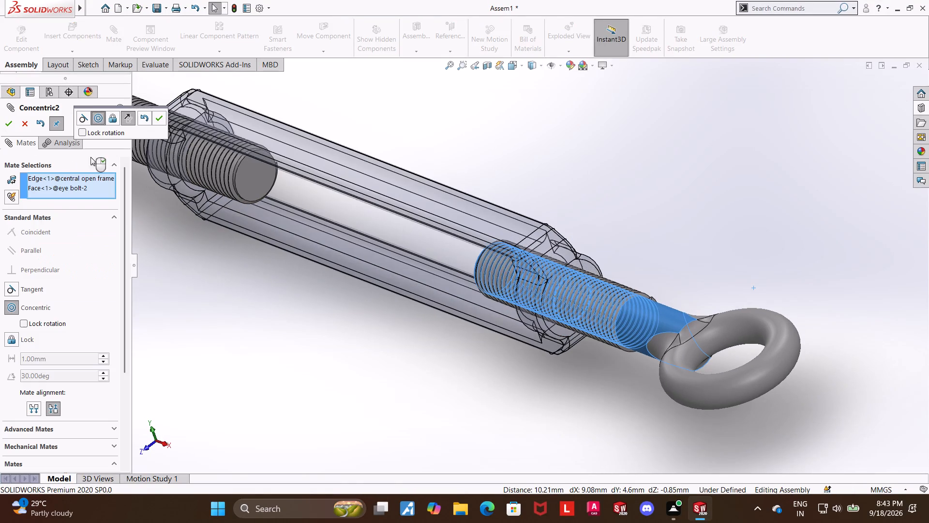
pyautogui.click(10, 124)
# Slide the second eye bolt outward along its axis until its threaded end clears the frame's hole.
pyautogui.click(375, 344)
pyautogui.moveTo(381, 337); pyautogui.dragTo(454, 338, button='middle')
pyautogui.moveTo(434, 327); pyautogui.dragTo(413, 321, button='middle')
pyautogui.scroll(3, 581, 323)
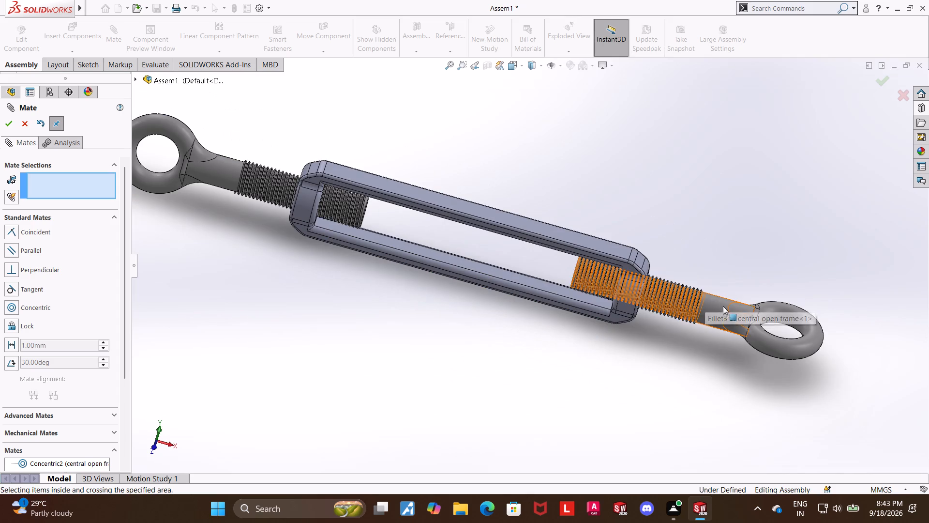
pyautogui.moveTo(723, 306); pyautogui.dragTo(785, 338)
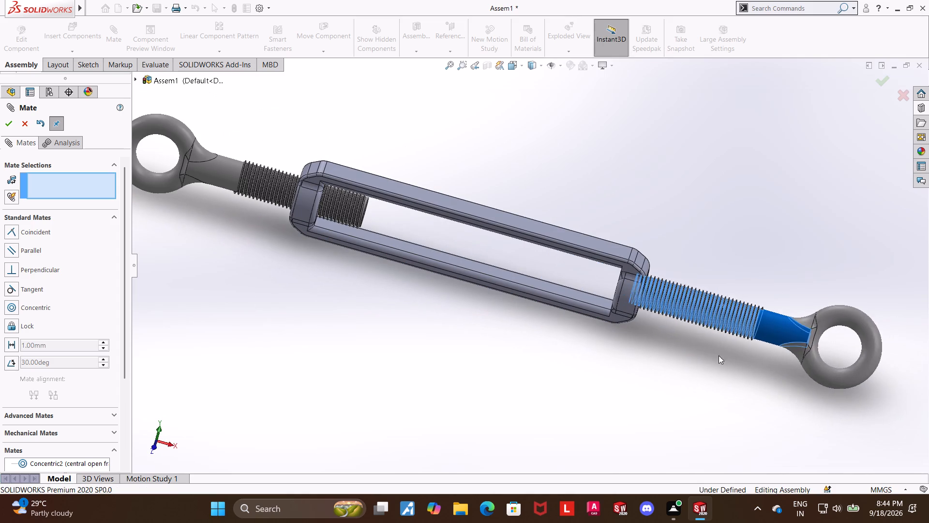
pyautogui.click(676, 369)
pyautogui.moveTo(669, 343); pyautogui.dragTo(686, 360, button='middle')
pyautogui.scroll(-4, 682, 346)
pyautogui.moveTo(831, 277); pyautogui.dragTo(888, 299)
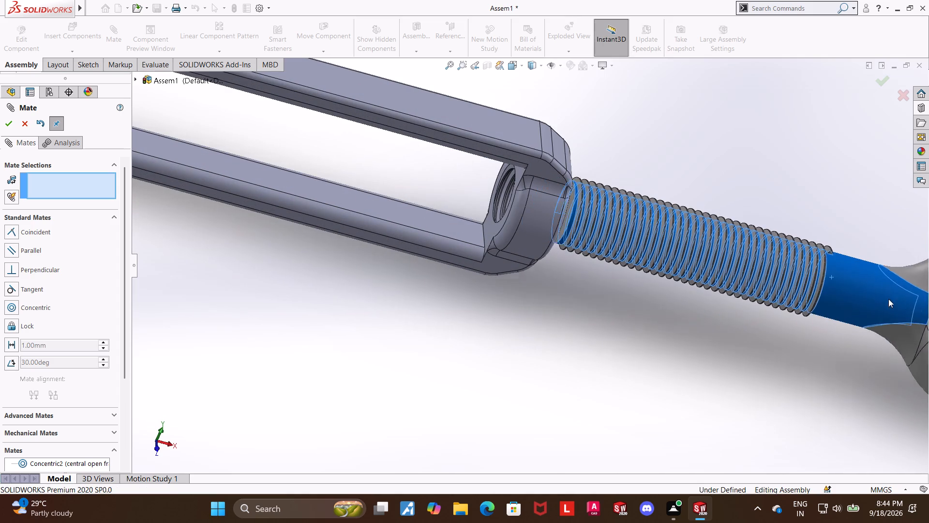
pyautogui.moveTo(888, 299); pyautogui.dragTo(911, 310)
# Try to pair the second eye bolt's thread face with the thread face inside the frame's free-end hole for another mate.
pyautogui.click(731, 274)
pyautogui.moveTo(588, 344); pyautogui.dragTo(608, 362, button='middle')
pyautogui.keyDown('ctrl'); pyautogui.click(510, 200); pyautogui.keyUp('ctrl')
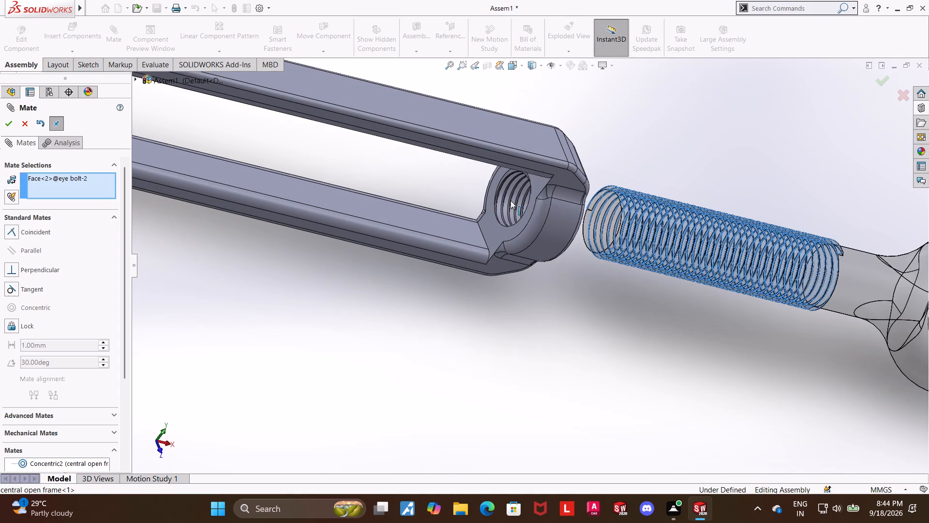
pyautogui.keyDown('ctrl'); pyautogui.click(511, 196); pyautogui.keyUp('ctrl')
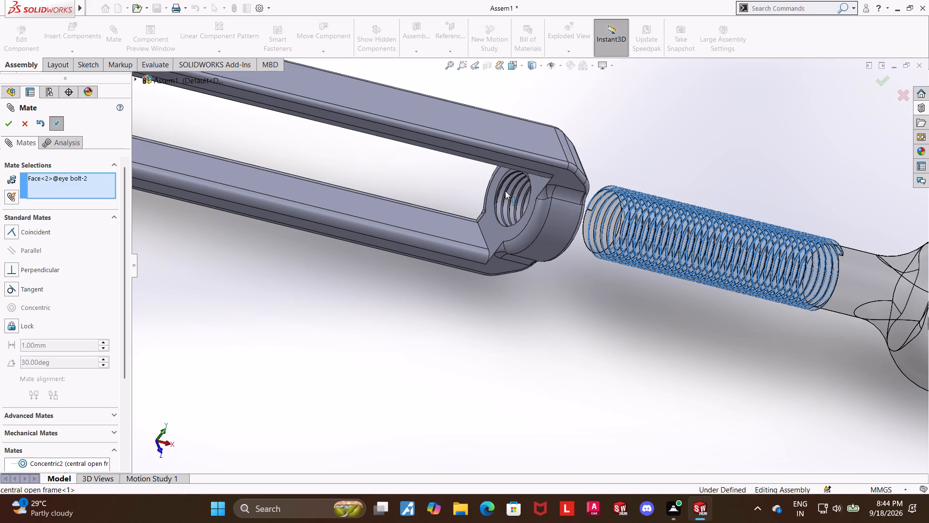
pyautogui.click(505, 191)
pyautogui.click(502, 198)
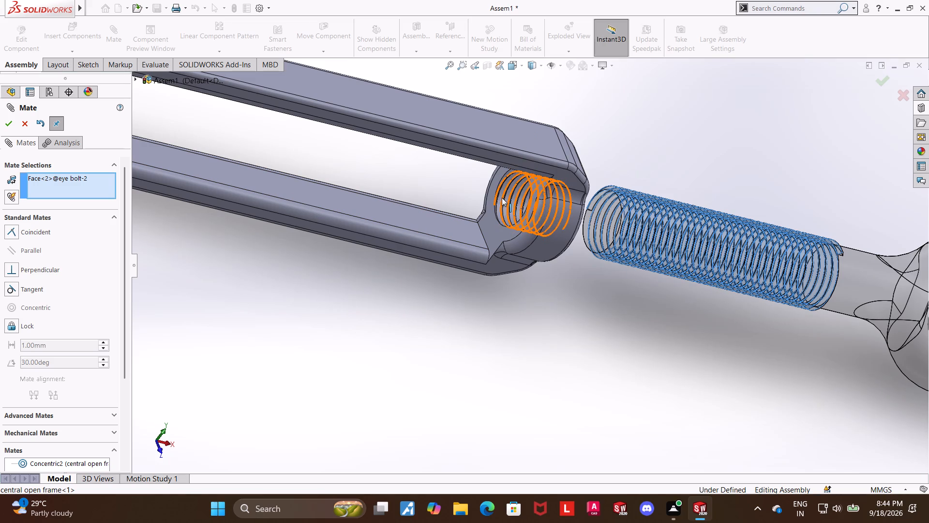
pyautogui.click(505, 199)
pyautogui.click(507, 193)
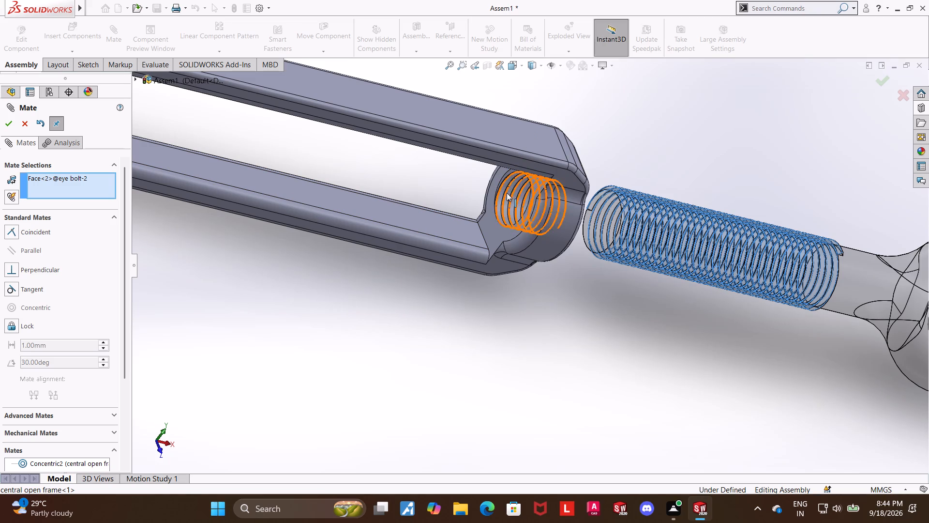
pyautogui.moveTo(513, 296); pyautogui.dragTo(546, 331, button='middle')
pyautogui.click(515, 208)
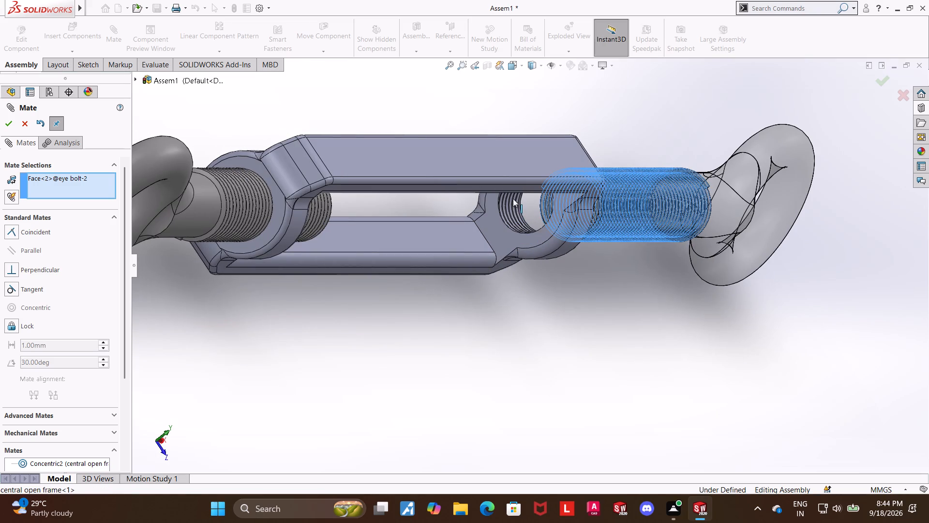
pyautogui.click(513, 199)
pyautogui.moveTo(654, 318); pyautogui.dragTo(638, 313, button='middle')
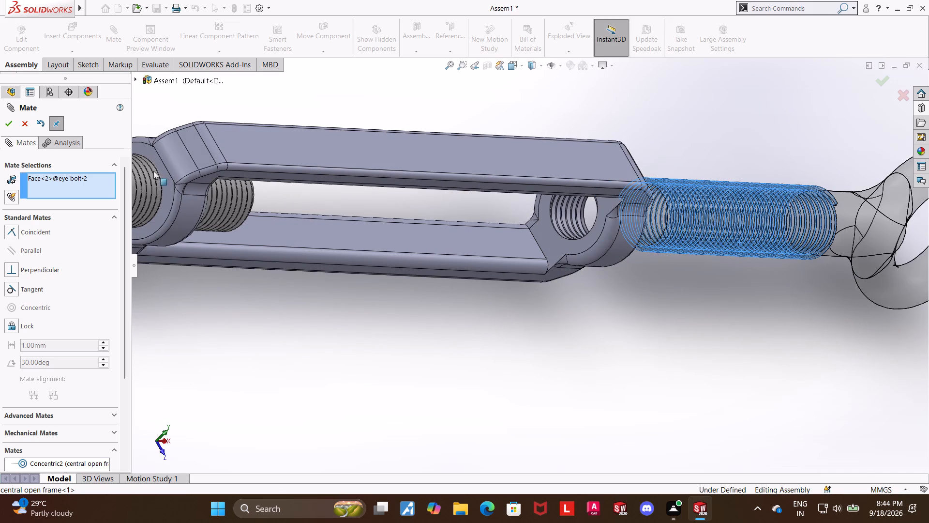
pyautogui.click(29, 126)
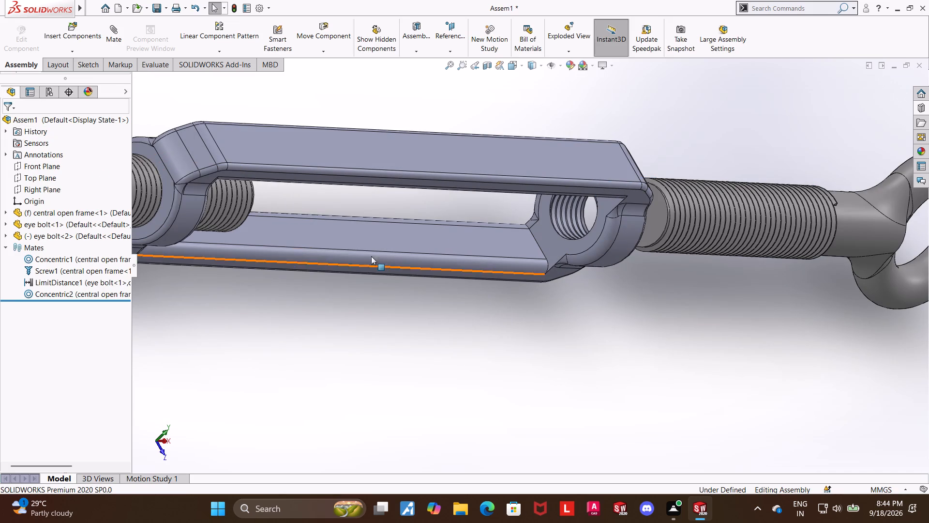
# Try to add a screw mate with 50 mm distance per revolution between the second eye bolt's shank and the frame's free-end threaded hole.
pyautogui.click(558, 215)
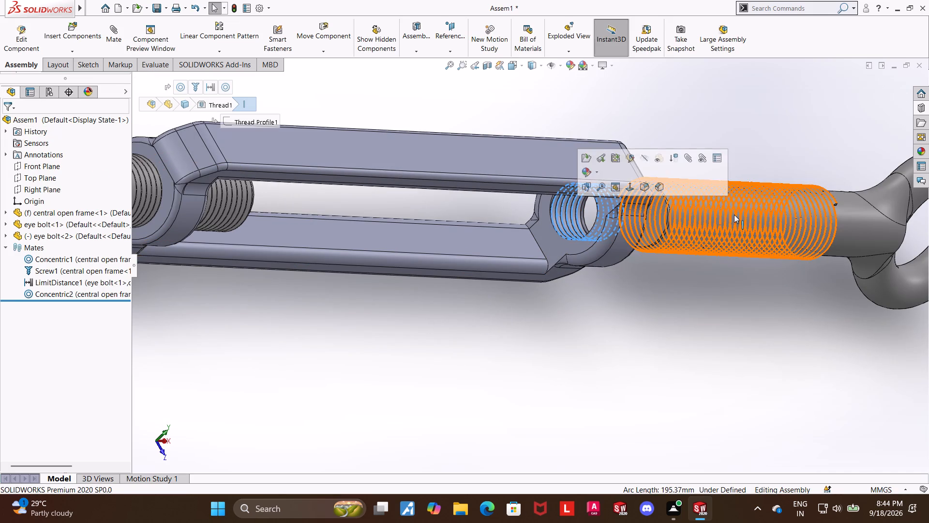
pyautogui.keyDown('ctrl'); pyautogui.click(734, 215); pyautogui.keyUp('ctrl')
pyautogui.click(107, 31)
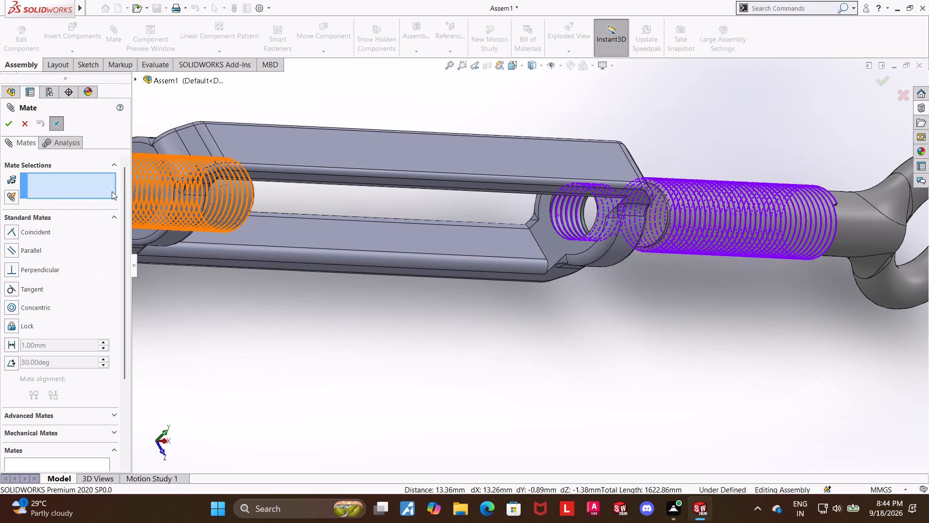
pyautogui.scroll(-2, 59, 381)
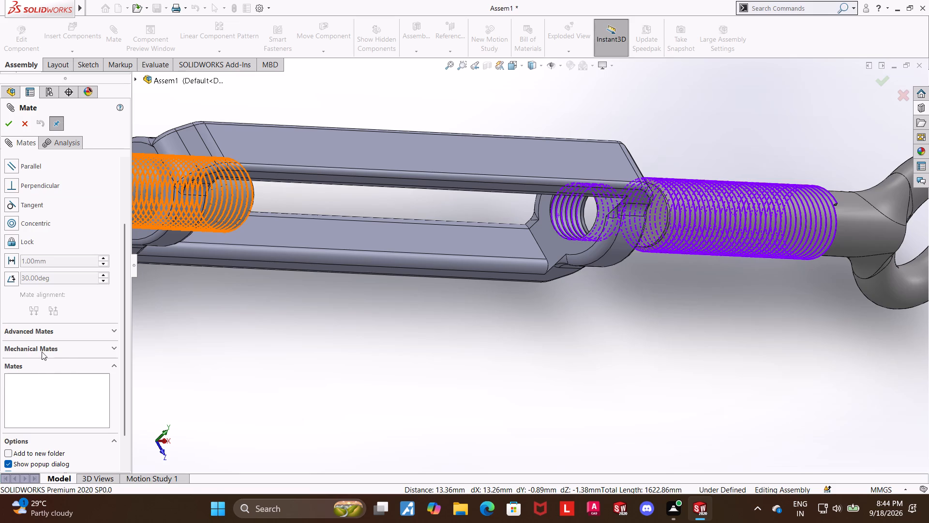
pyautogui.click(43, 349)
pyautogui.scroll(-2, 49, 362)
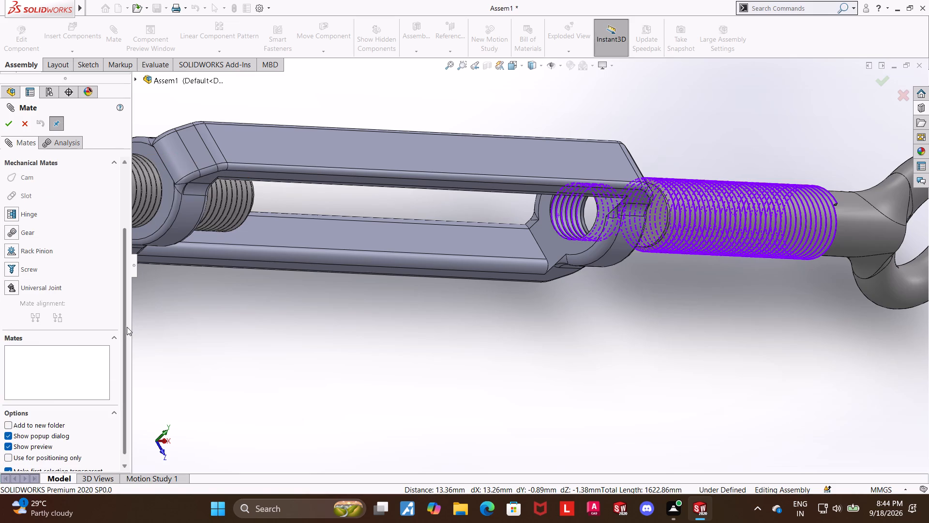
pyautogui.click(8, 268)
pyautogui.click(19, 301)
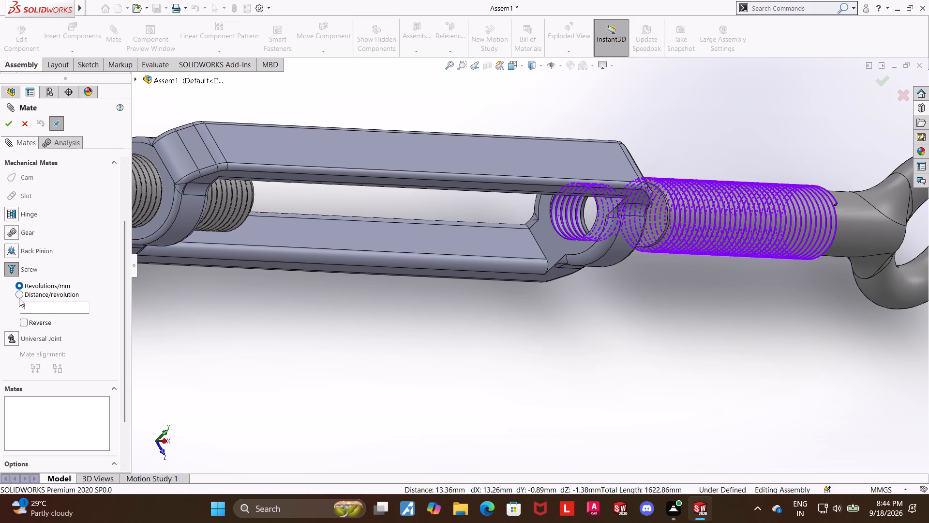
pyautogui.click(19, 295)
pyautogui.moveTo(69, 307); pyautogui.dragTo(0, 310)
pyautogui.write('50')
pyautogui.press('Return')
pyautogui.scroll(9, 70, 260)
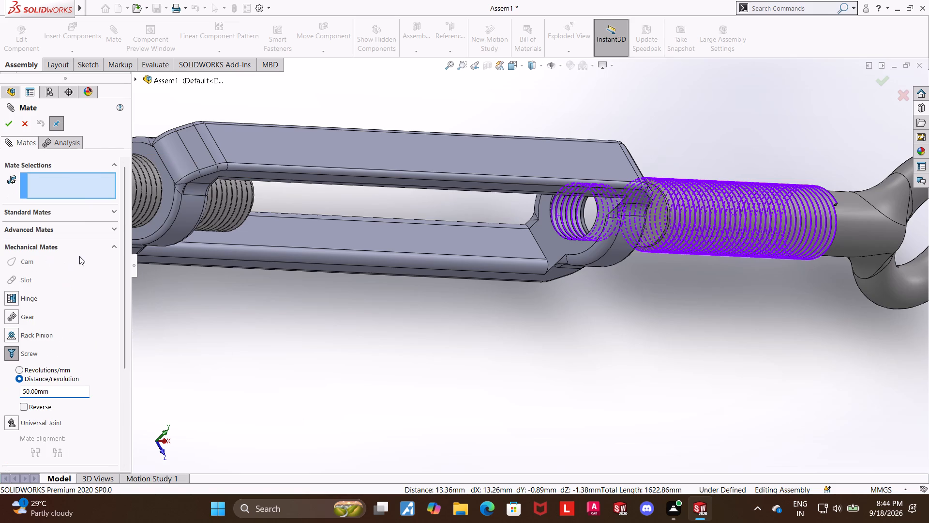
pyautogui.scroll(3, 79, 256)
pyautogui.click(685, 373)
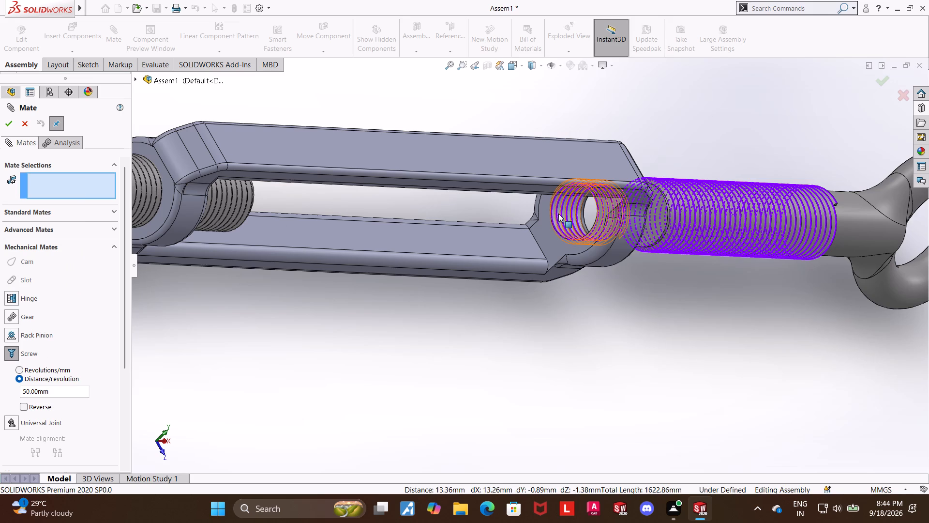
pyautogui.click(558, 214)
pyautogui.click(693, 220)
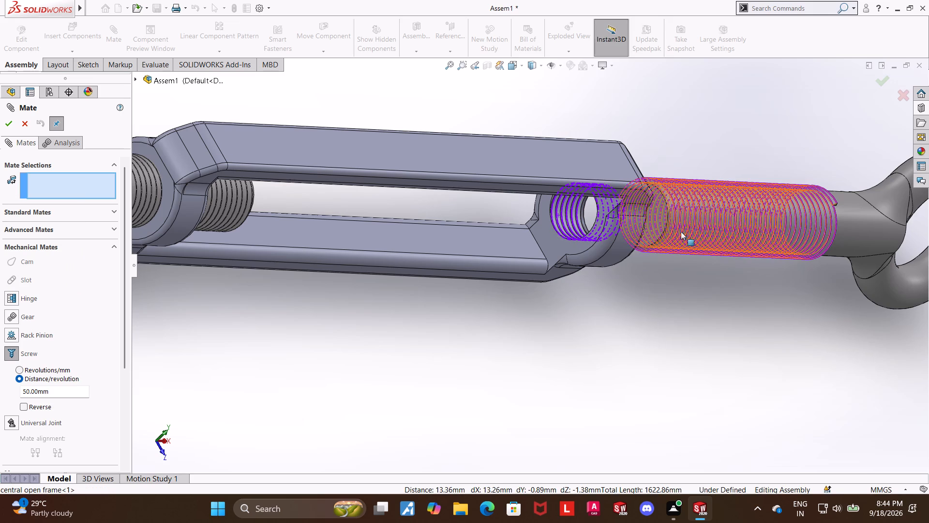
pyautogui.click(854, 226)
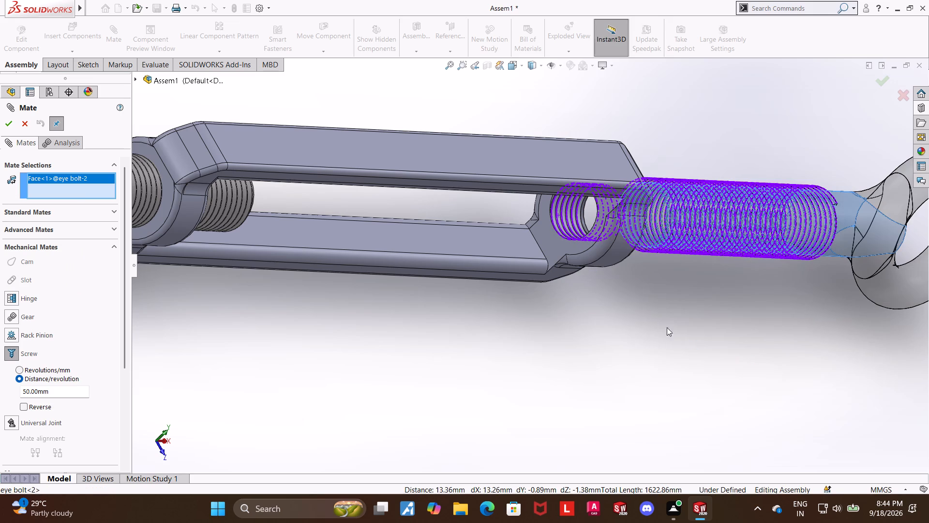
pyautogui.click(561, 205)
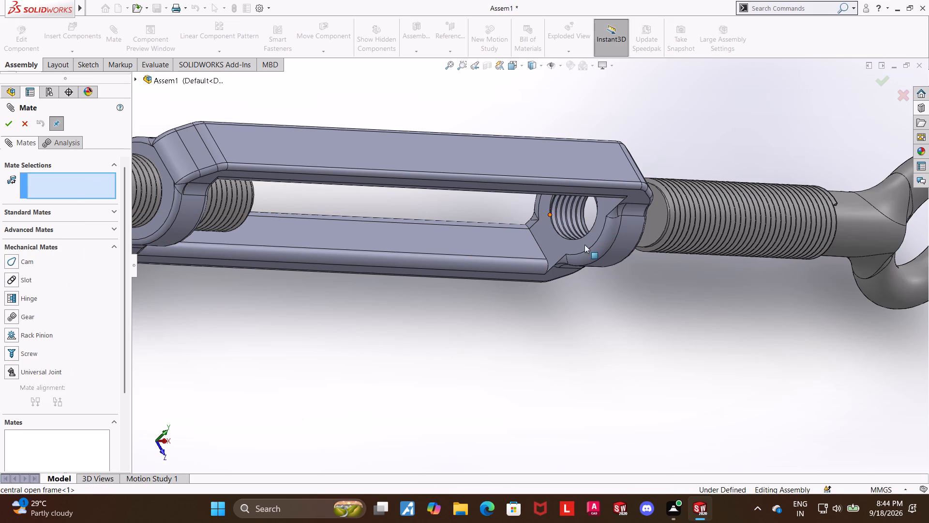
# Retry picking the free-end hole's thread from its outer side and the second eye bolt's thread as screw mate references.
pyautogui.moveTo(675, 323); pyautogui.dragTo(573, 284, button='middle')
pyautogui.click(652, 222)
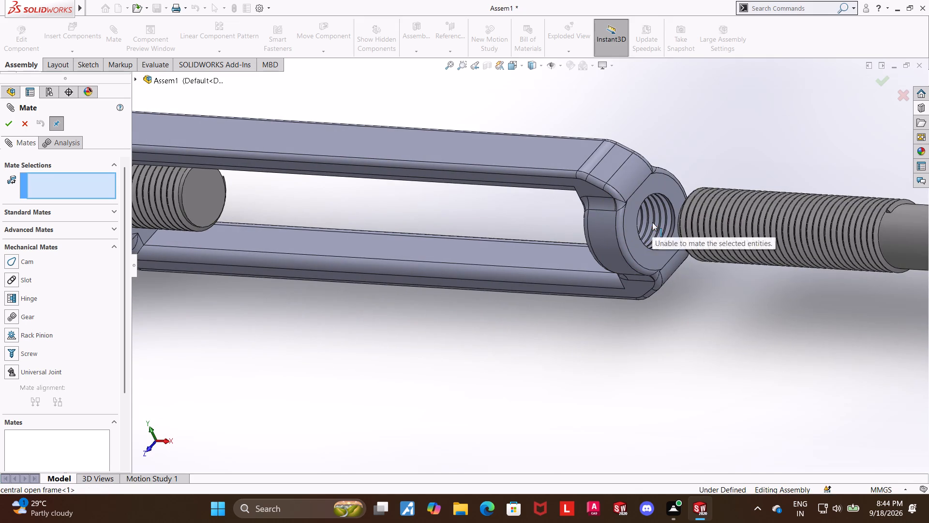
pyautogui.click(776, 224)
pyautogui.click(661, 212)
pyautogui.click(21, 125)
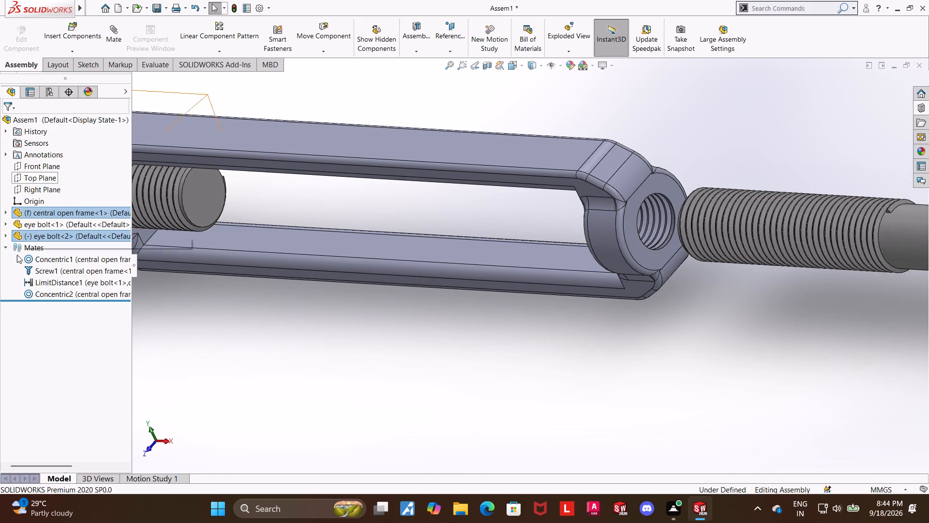
# Highlight the first eye bolt's screw mate to examine which faces it references.
pyautogui.click(41, 271)
pyautogui.moveTo(297, 319); pyautogui.dragTo(316, 330, button='middle')
pyautogui.scroll(6, 330, 336)
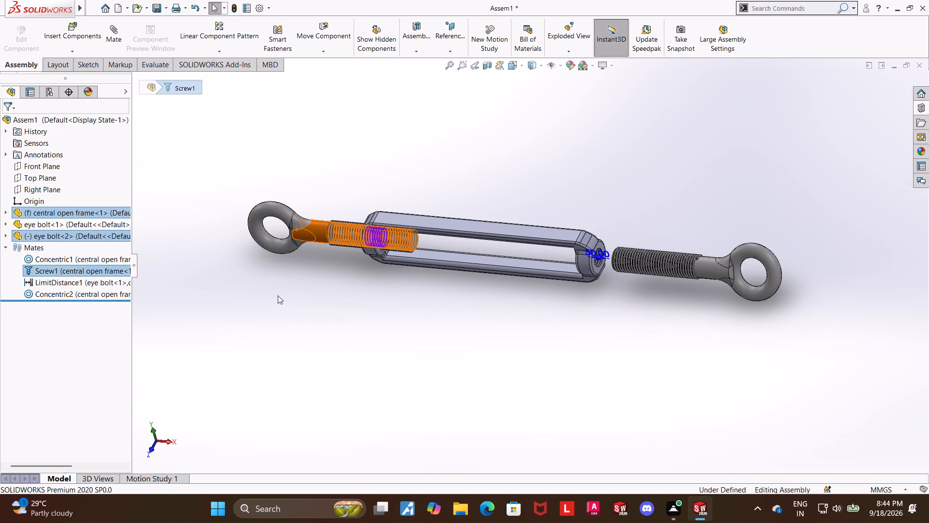
pyautogui.scroll(-1, 292, 270)
pyautogui.click(340, 283)
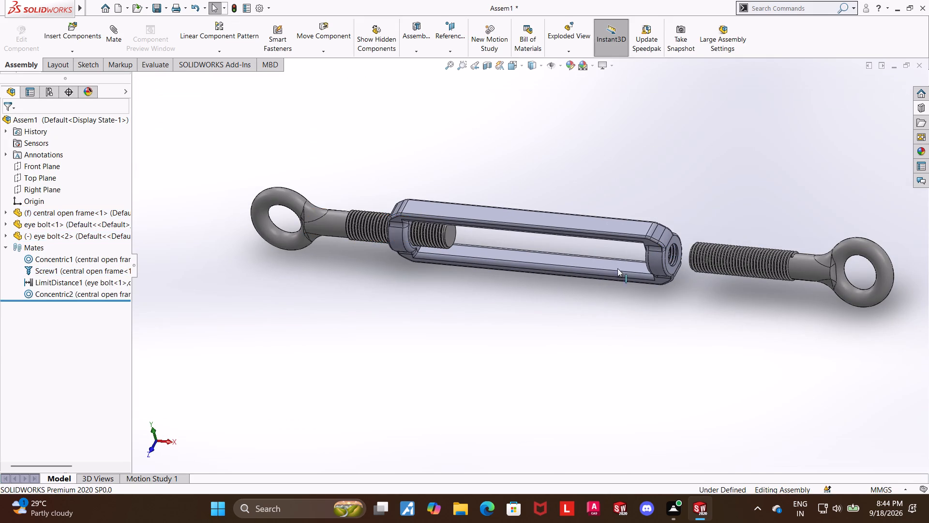
# Pull the first eye bolt outward through the frame's threaded hole to the end of its travel.
pyautogui.moveTo(350, 218); pyautogui.dragTo(227, 211)
pyautogui.click(296, 322)
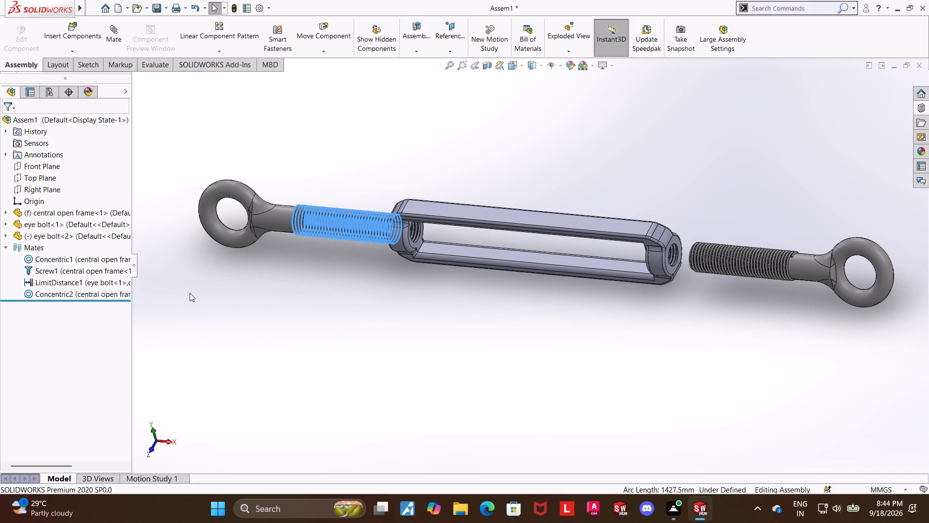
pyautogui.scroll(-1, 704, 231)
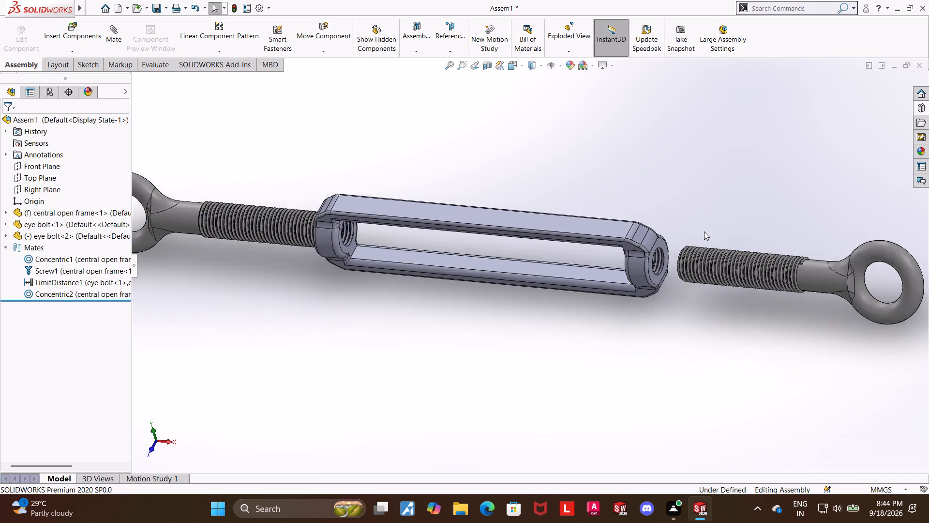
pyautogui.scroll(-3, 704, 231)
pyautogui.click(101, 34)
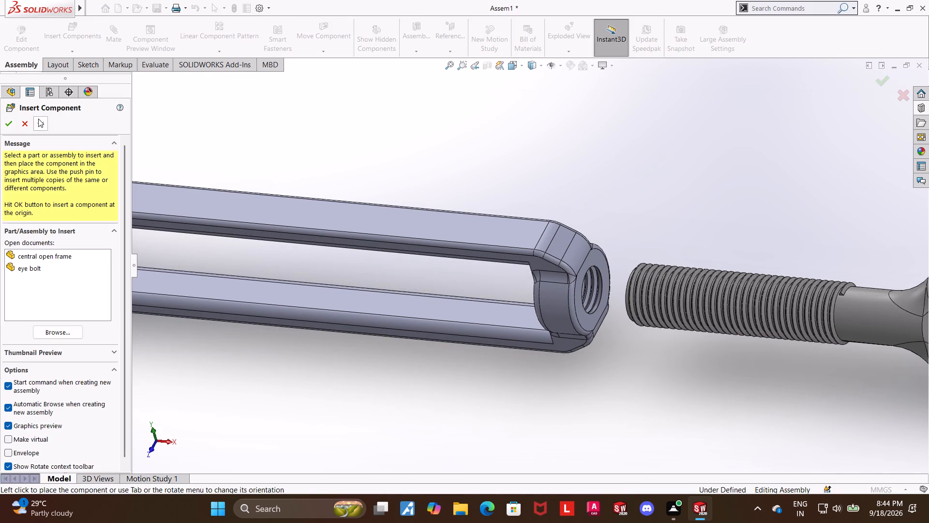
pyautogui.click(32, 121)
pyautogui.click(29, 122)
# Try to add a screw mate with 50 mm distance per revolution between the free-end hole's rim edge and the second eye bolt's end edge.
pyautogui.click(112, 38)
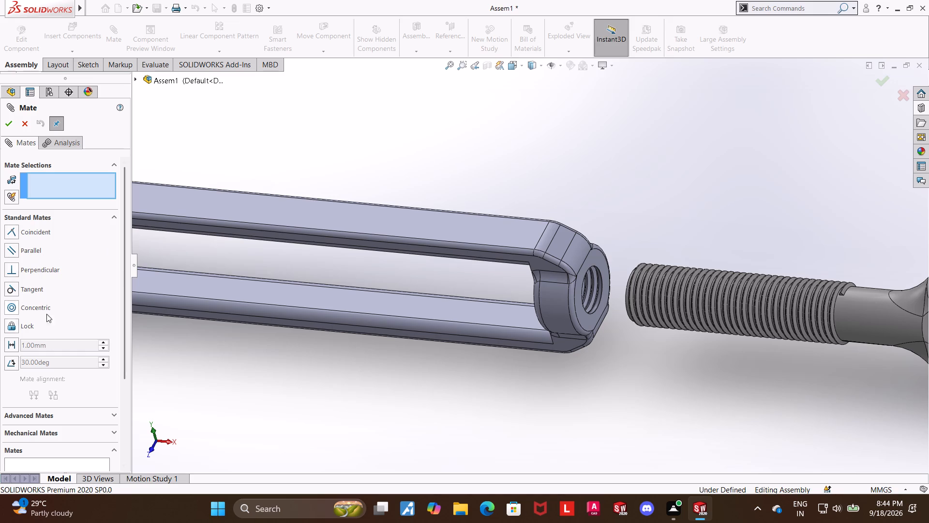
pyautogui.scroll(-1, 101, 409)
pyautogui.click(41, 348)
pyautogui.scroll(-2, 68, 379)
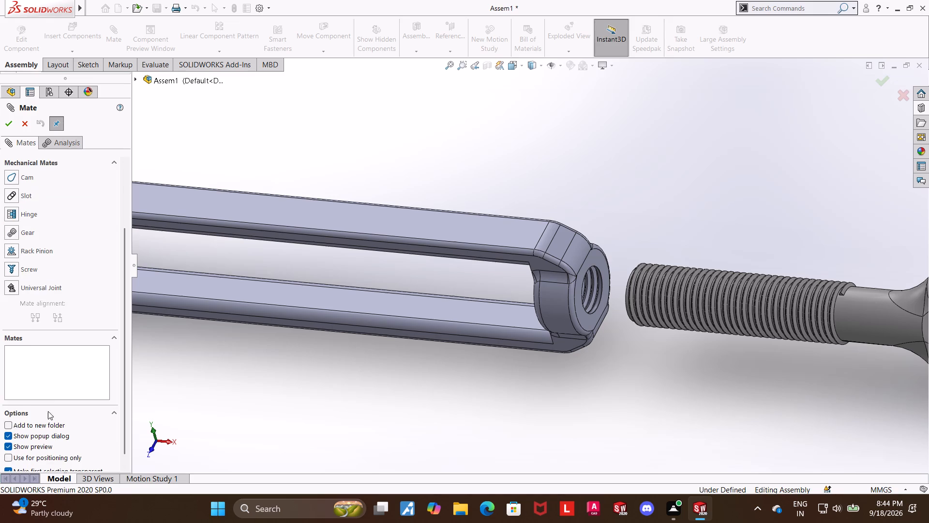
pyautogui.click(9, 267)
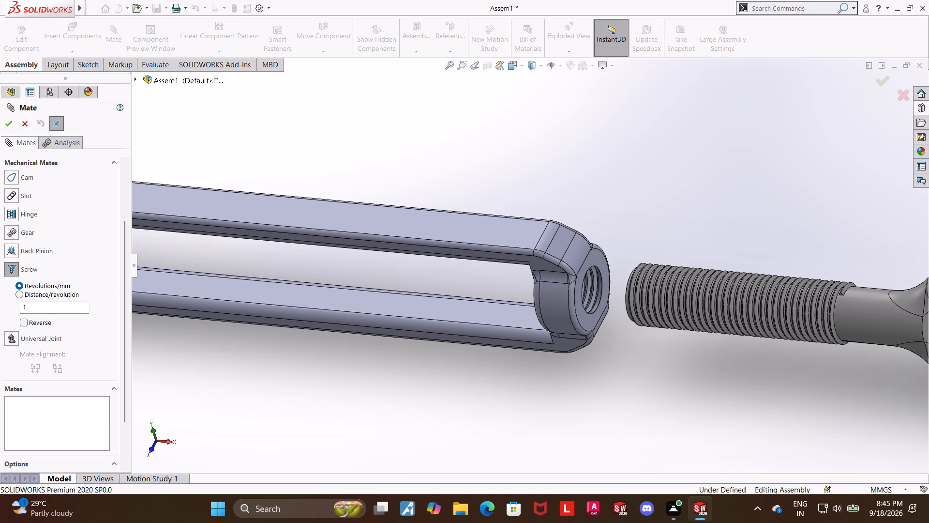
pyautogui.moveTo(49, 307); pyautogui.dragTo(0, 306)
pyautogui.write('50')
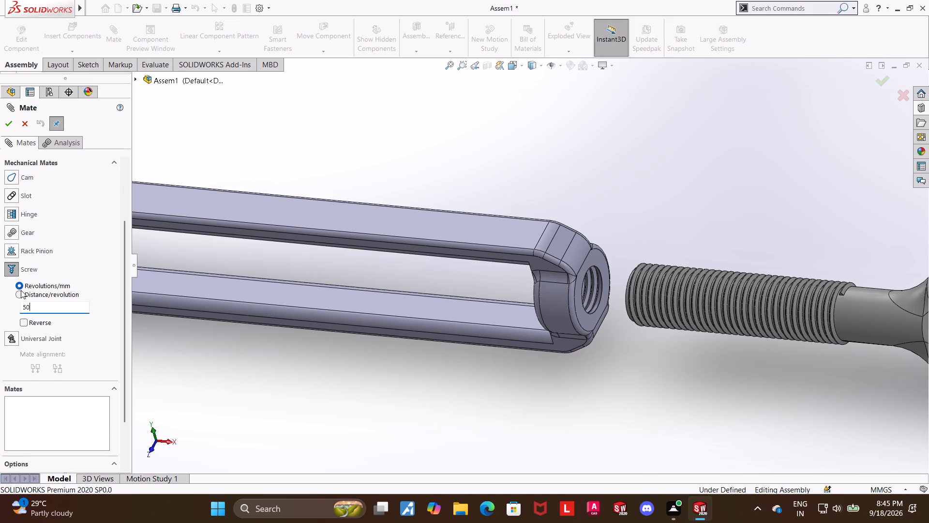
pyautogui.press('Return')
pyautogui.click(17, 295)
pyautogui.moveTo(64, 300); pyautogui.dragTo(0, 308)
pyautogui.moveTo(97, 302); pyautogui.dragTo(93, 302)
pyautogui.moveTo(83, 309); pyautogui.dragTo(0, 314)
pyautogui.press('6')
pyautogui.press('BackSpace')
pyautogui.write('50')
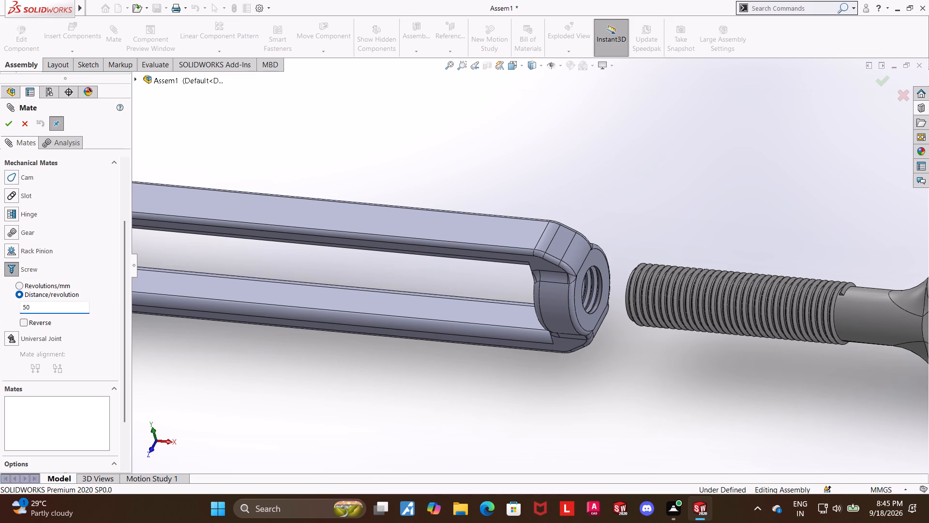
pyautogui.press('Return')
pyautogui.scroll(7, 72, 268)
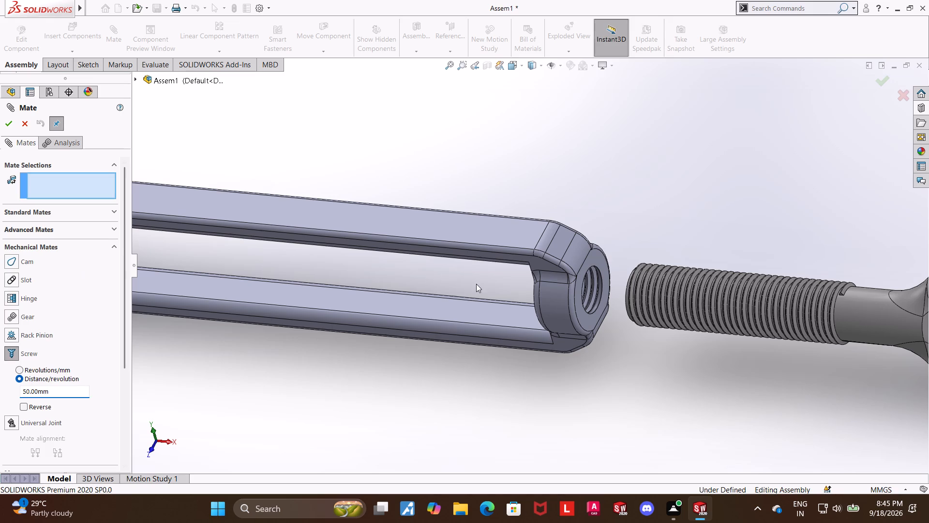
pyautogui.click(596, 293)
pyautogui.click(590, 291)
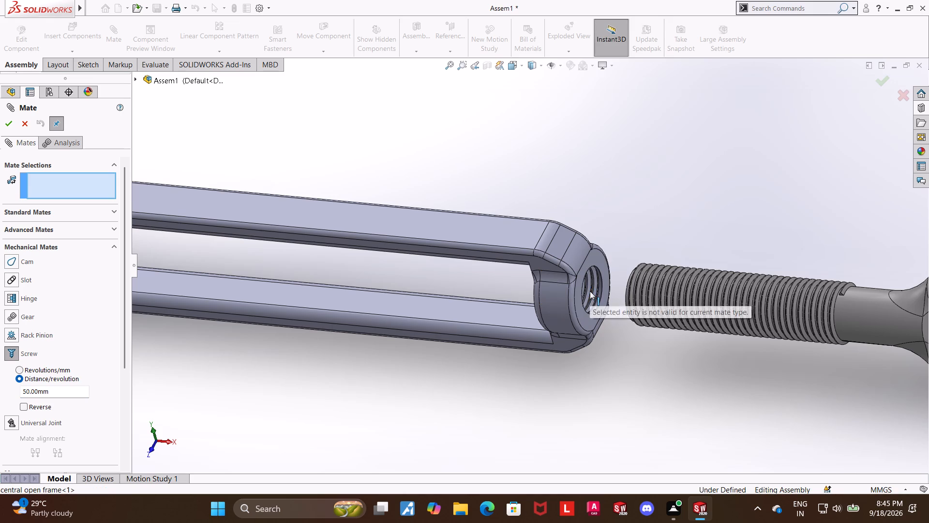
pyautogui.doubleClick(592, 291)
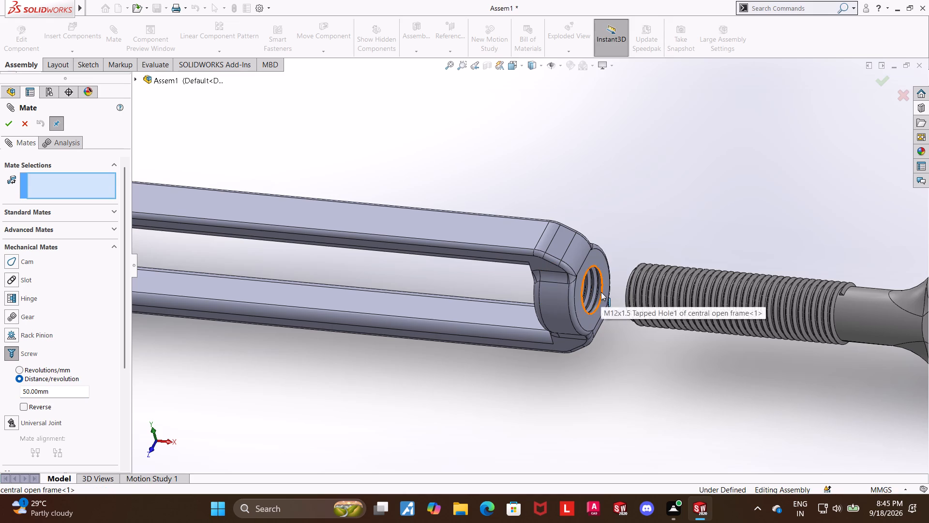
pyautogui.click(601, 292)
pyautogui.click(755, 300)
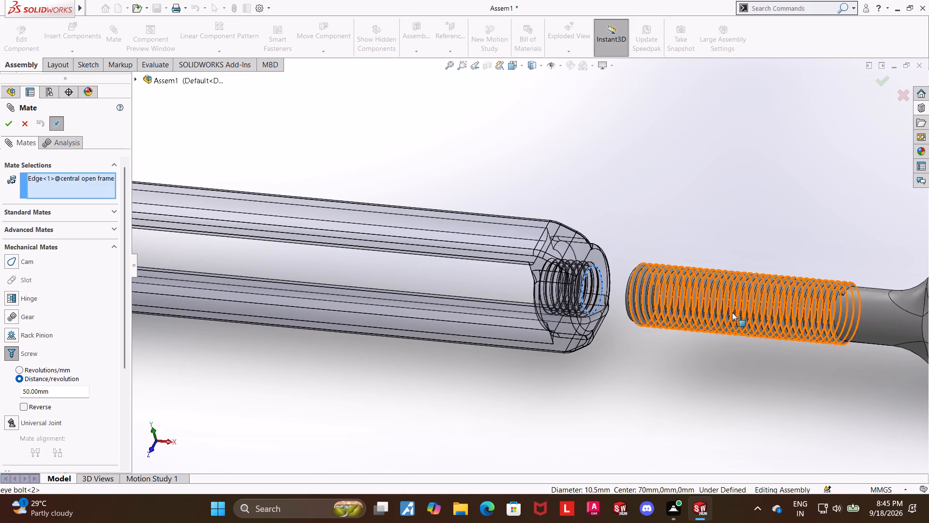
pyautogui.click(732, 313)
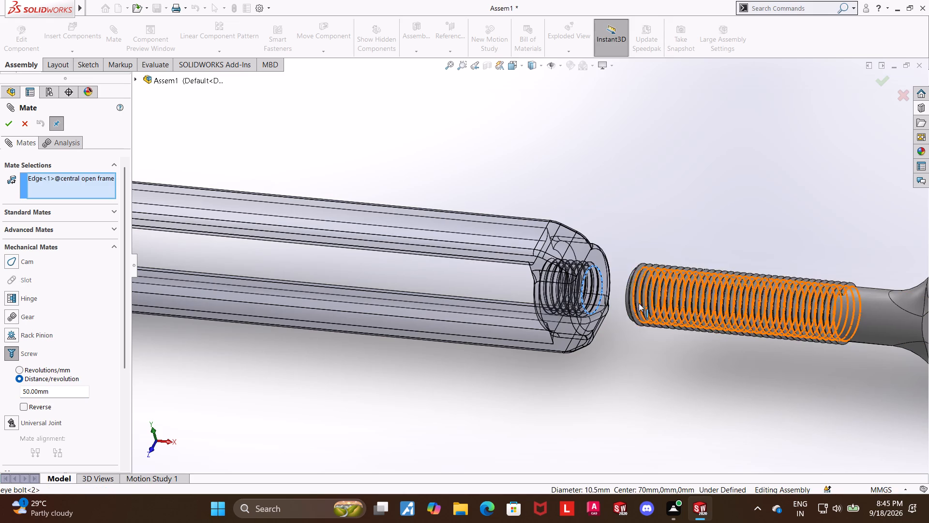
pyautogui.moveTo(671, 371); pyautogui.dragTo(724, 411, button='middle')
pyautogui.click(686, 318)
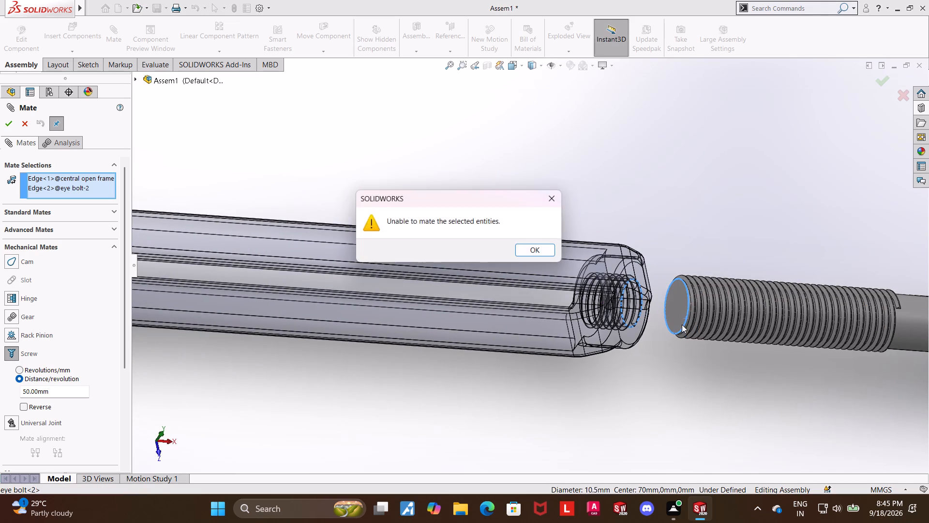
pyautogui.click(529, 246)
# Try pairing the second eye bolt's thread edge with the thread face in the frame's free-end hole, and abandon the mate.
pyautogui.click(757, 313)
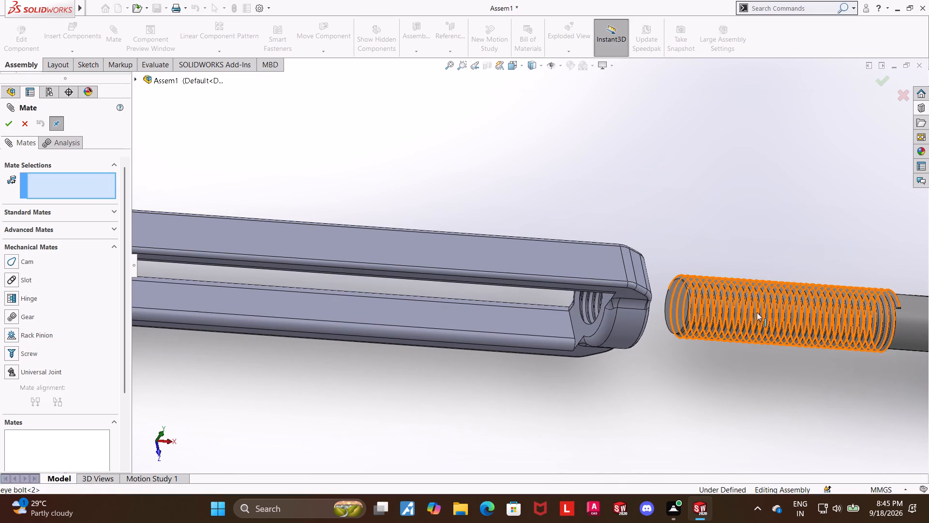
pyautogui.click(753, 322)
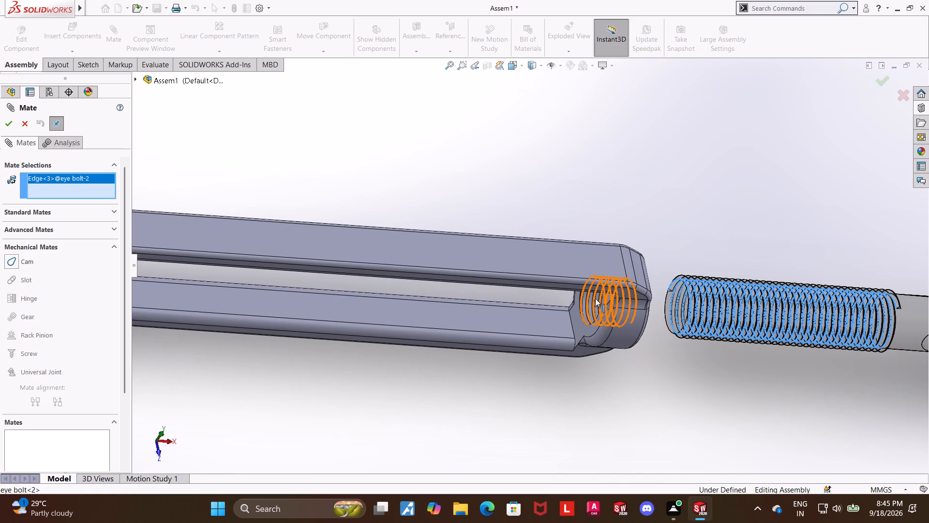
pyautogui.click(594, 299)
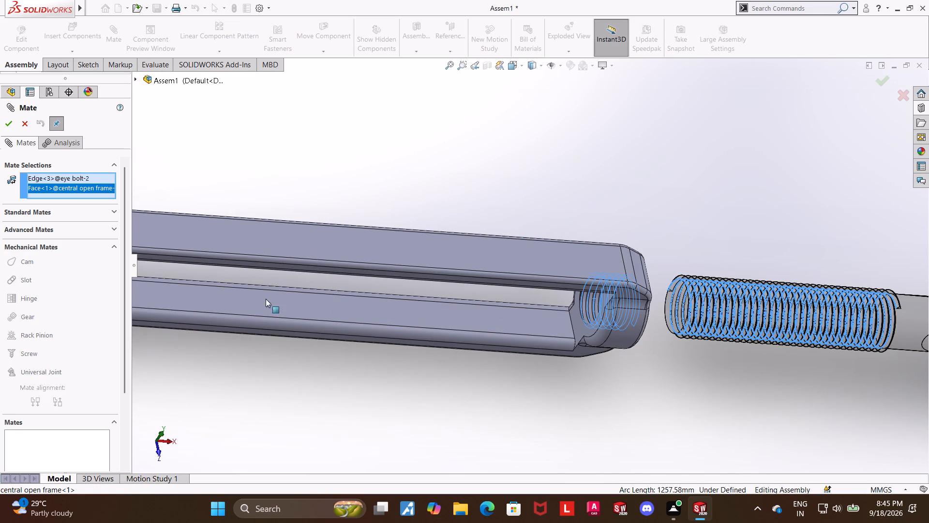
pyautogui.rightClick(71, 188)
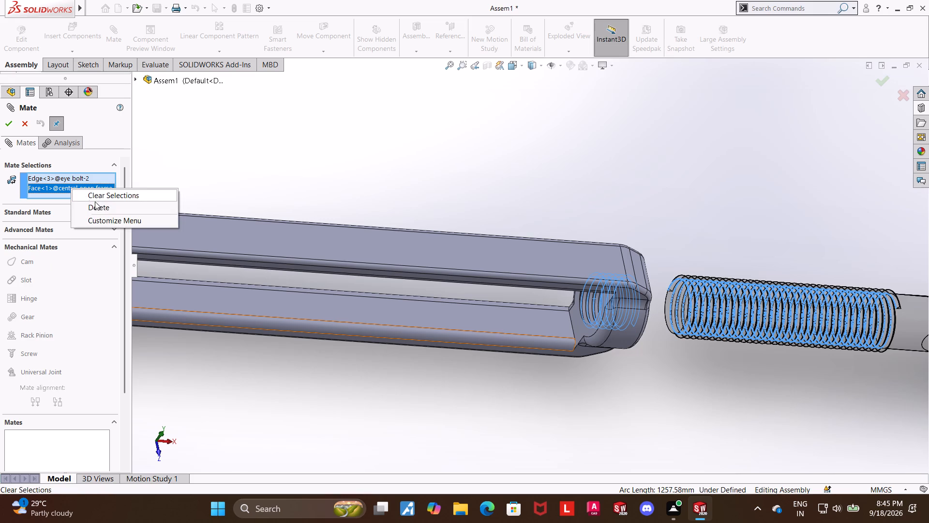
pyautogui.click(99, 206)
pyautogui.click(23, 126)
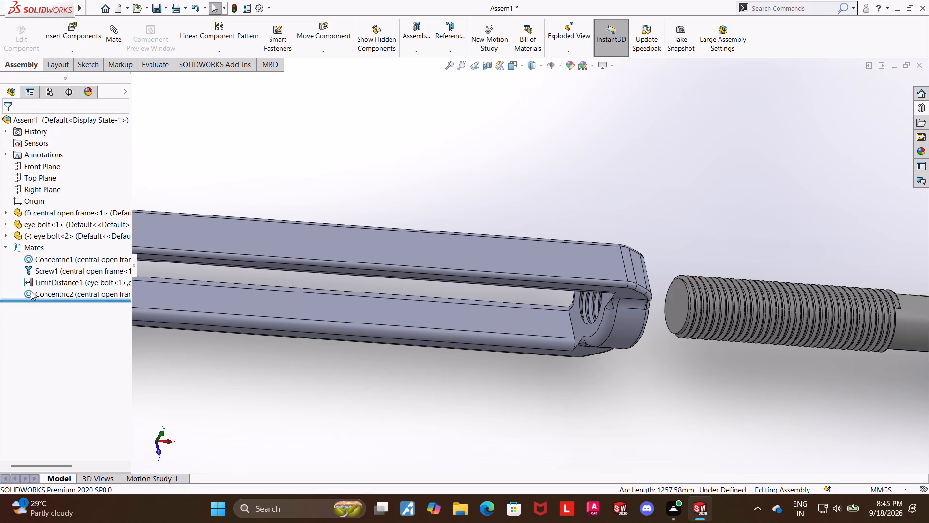
# Try pulling the first eye bolt farther out of the frame to check its limited travel.
pyautogui.click(40, 281)
pyautogui.click(208, 364)
pyautogui.scroll(7, 198, 354)
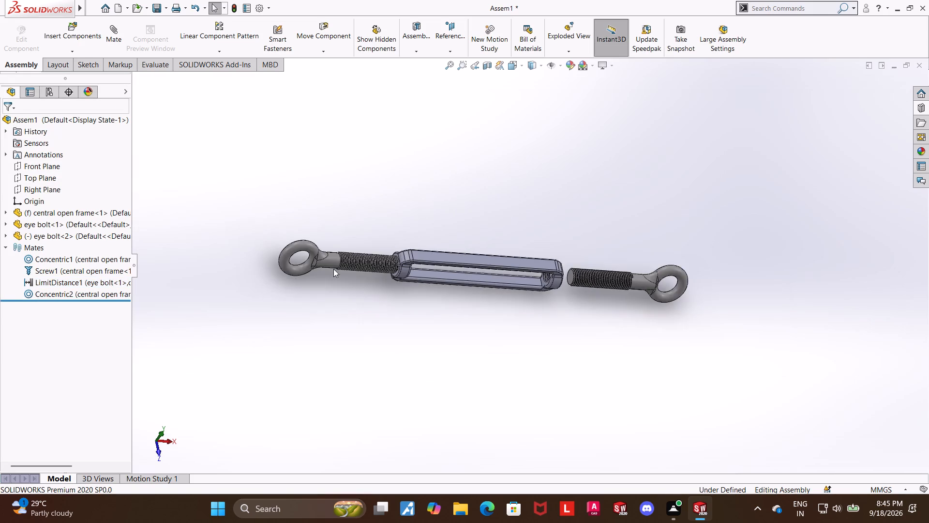
pyautogui.scroll(-5, 348, 266)
pyautogui.moveTo(371, 260); pyautogui.dragTo(283, 240)
pyautogui.click(342, 340)
pyautogui.moveTo(301, 221); pyautogui.dragTo(297, 219)
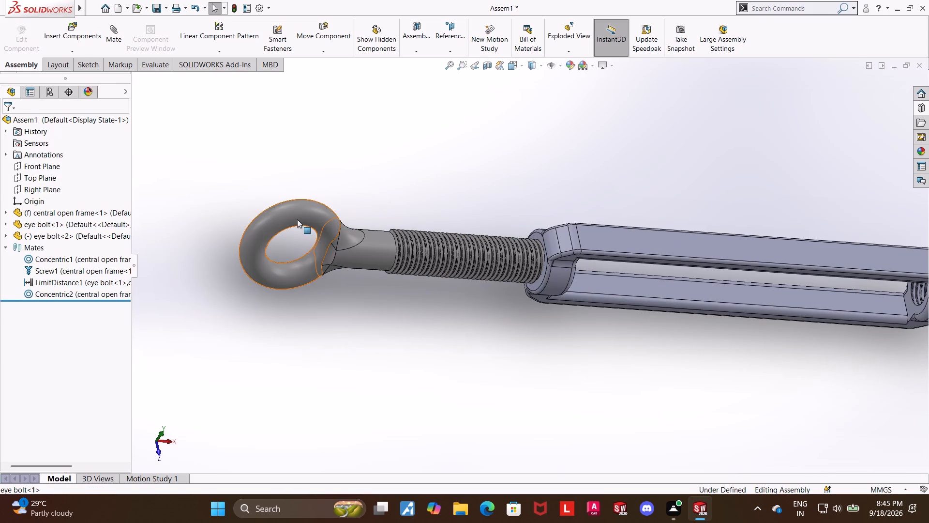
pyautogui.moveTo(297, 219); pyautogui.dragTo(234, 228)
pyautogui.click(301, 349)
pyautogui.moveTo(281, 278); pyautogui.dragTo(158, 322)
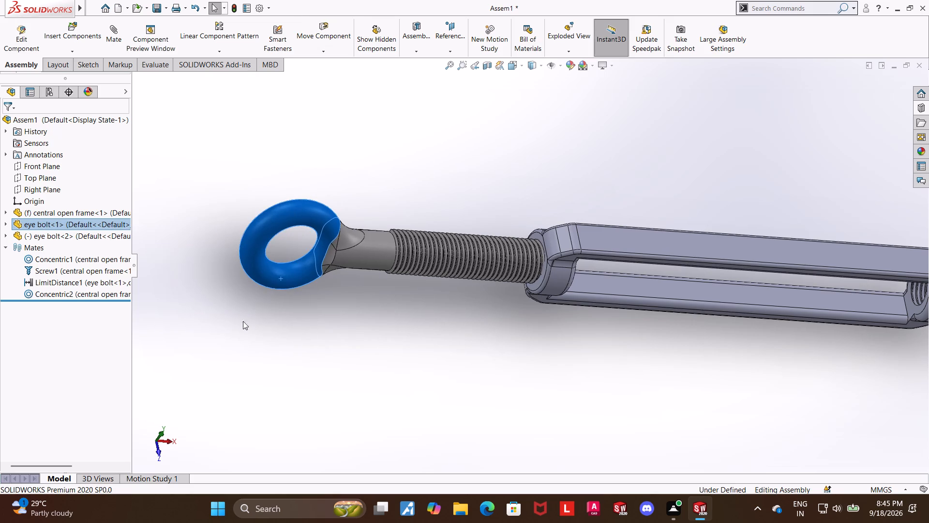
pyautogui.click(387, 354)
# Open the first eye bolt's screw mate to examine its referenced faces and settings, leaving it unedited.
pyautogui.click(57, 285)
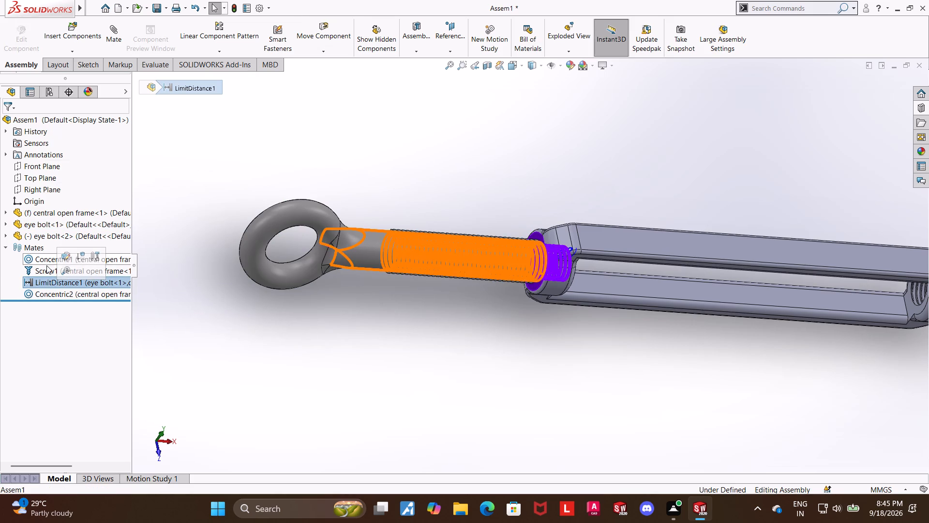
pyautogui.click(46, 265)
pyautogui.click(55, 235)
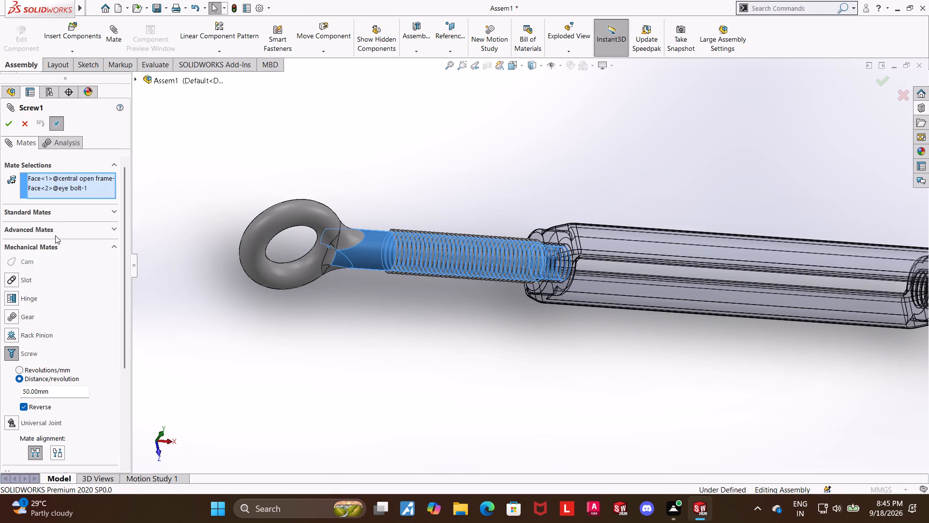
pyautogui.click(24, 122)
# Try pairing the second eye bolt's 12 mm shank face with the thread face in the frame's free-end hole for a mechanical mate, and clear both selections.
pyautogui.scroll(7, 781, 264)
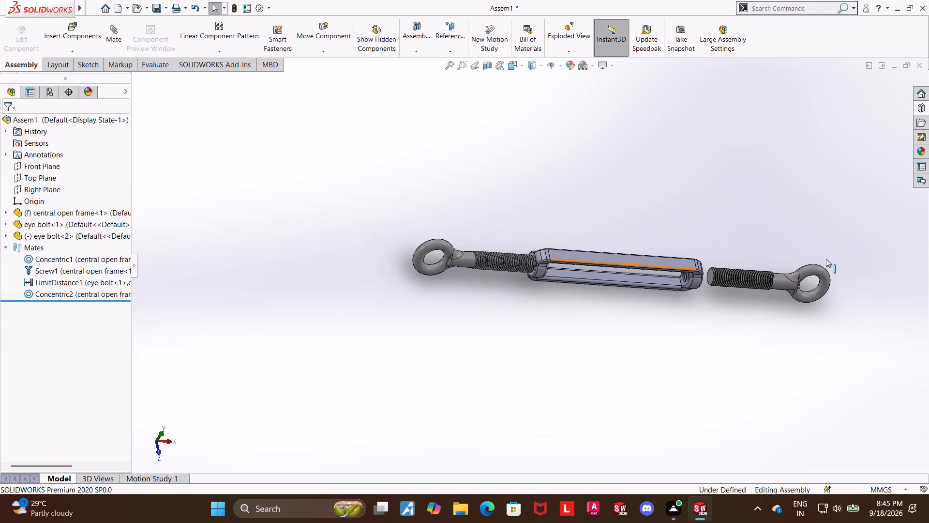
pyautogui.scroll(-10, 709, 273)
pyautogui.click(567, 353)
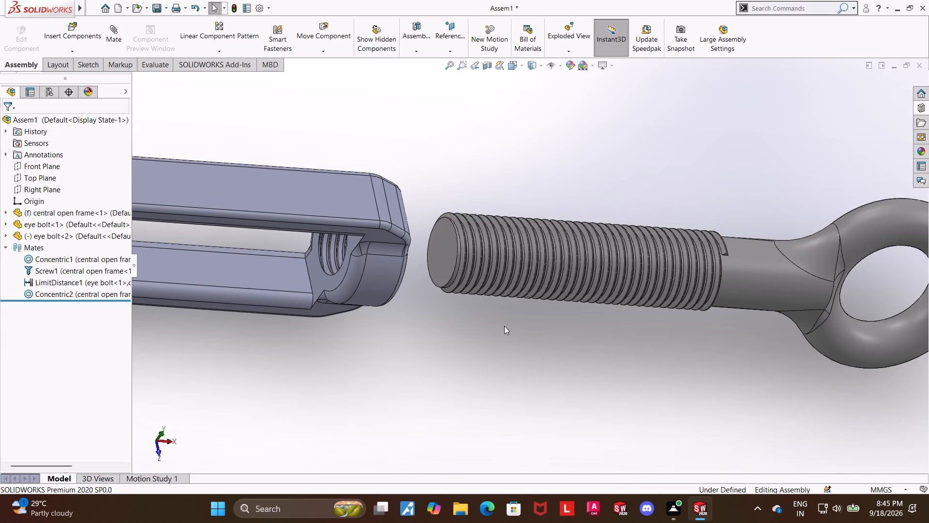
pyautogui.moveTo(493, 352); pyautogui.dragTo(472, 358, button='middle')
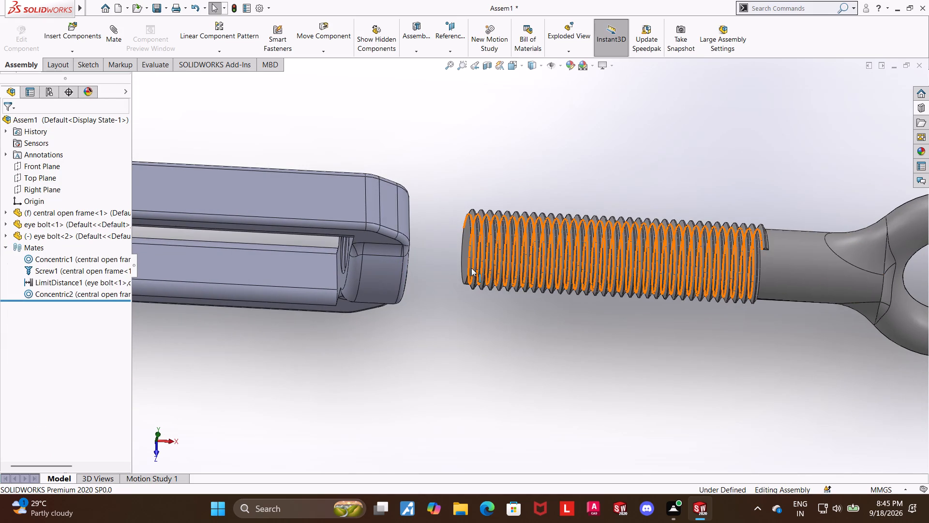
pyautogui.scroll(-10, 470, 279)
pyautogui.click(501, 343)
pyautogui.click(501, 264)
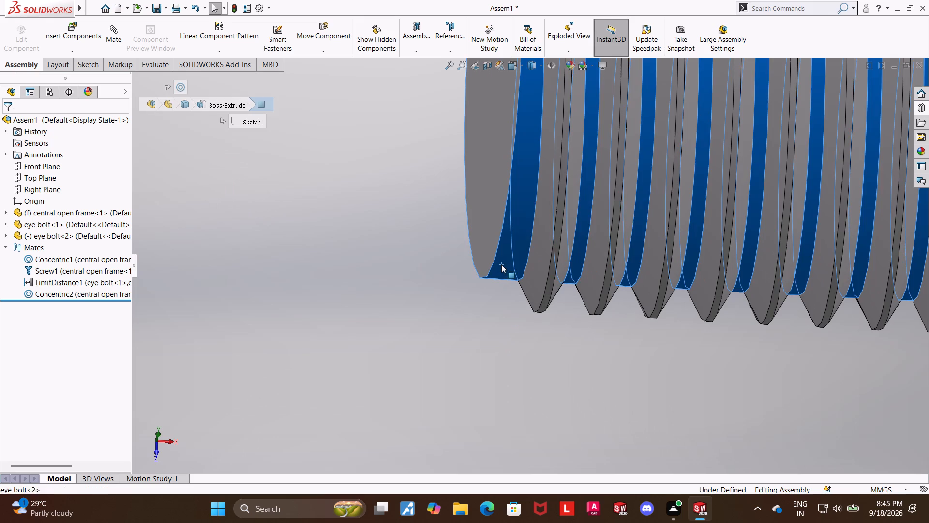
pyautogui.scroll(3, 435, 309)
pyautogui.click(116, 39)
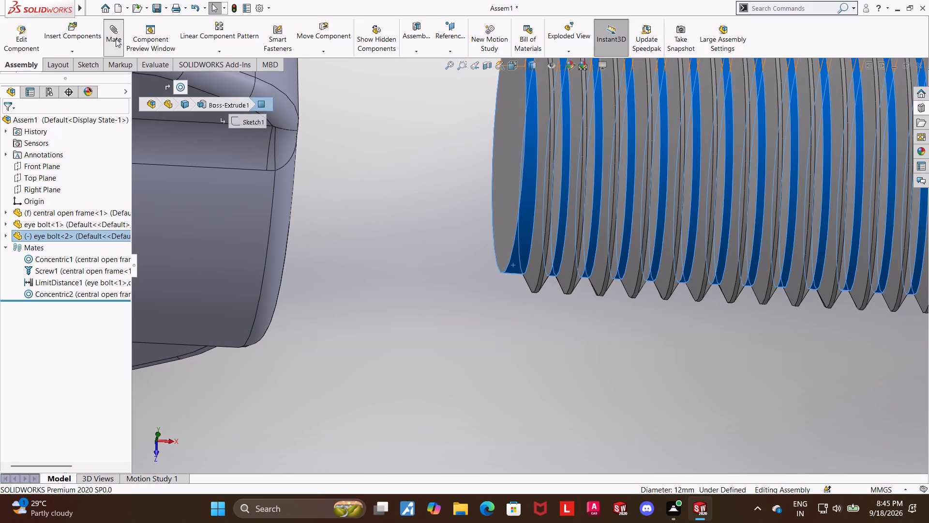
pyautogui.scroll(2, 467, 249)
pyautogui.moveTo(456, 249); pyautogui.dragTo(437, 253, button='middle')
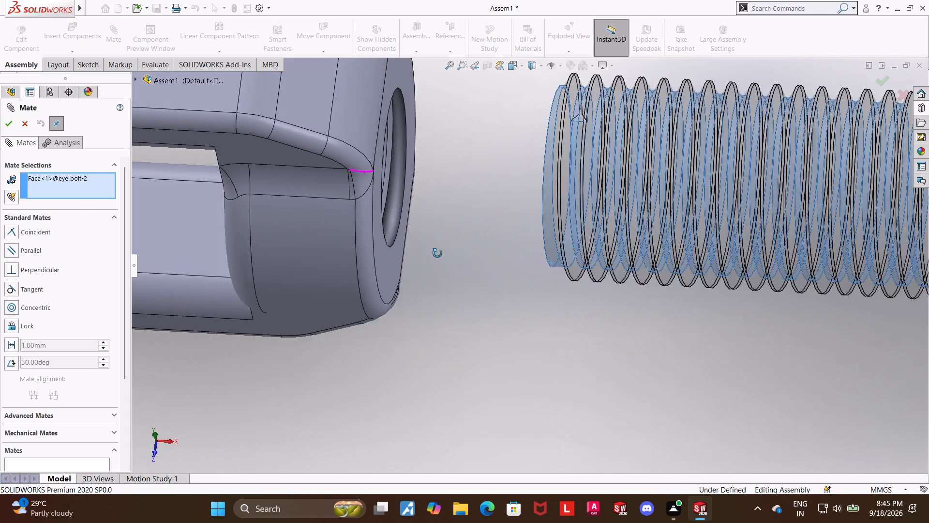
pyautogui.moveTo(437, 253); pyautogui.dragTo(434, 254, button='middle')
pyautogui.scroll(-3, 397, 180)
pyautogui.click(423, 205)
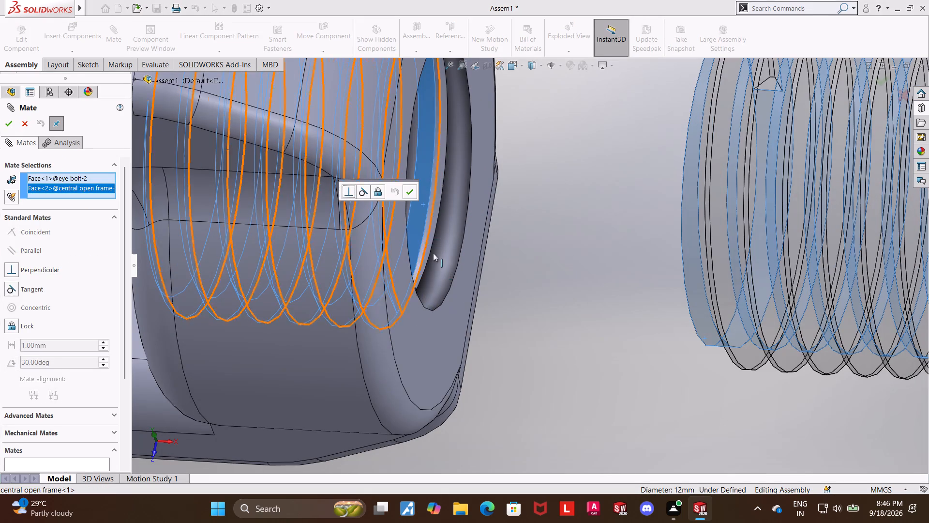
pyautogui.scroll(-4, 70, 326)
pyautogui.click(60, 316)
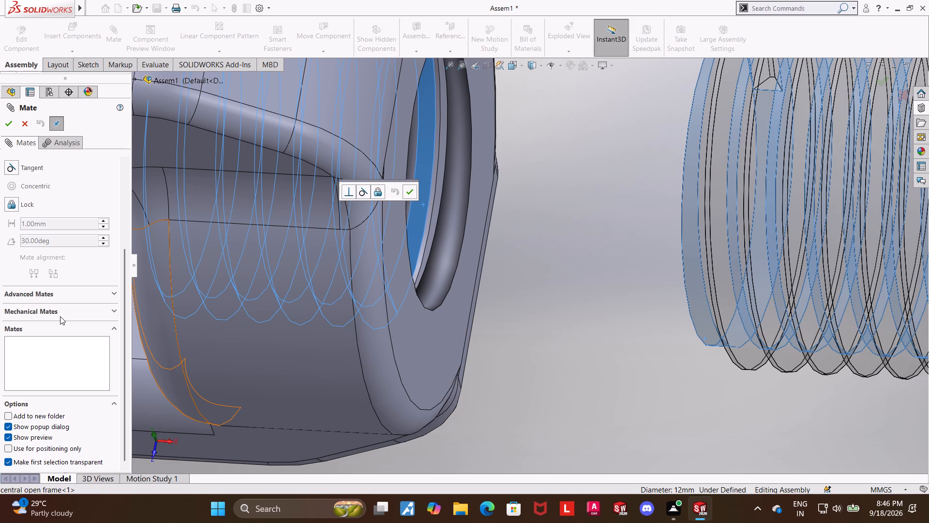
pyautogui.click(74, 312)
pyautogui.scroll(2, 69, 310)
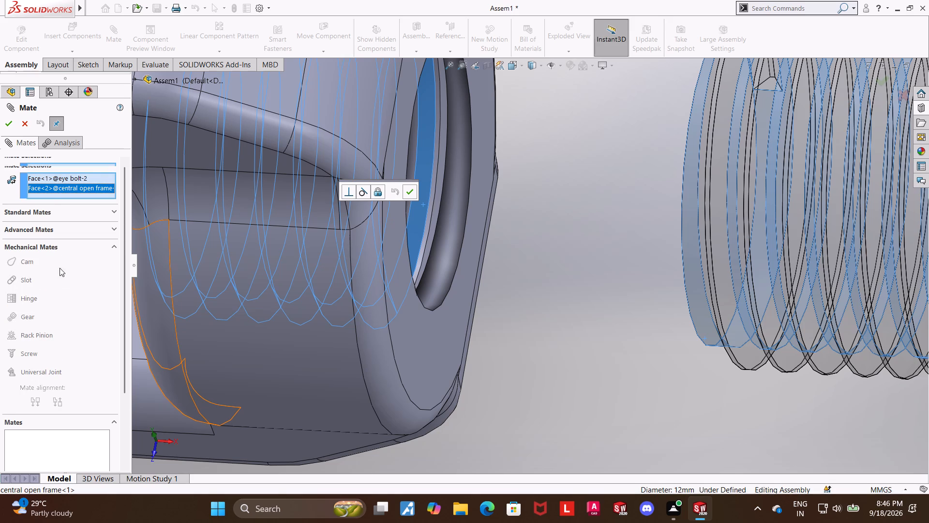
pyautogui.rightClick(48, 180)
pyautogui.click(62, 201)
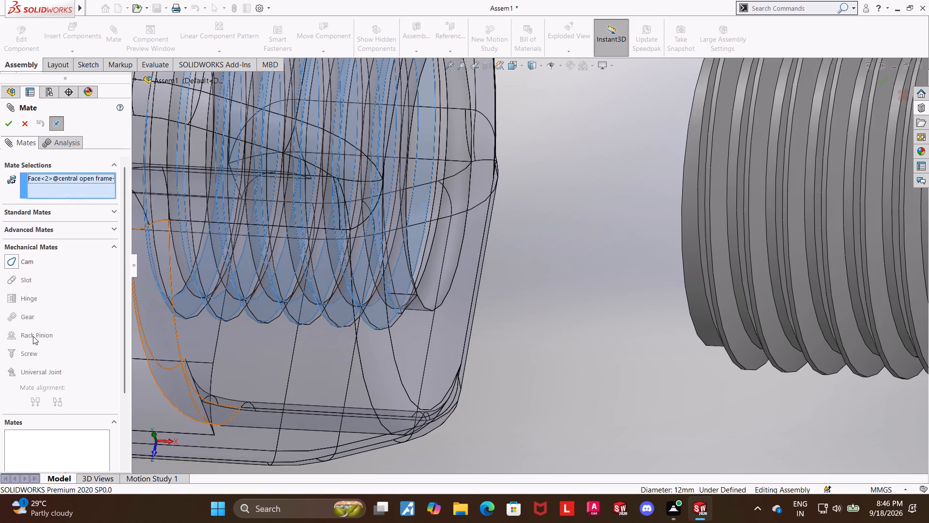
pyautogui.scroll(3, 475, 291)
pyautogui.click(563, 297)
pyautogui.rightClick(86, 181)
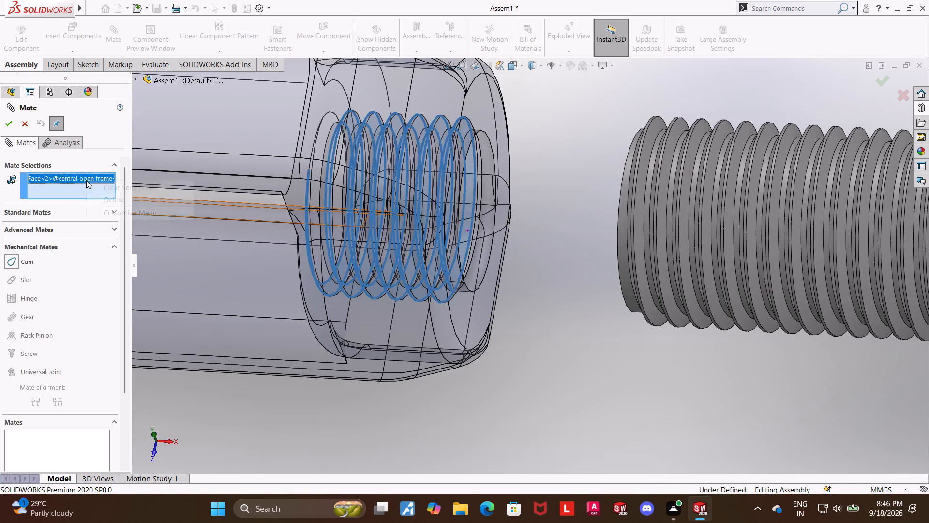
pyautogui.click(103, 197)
# Add a screw mate with 50 mm distance per revolution between the second eye bolt's shank face and the cylindrical face inside the frame's free-end hole.
pyautogui.click(8, 357)
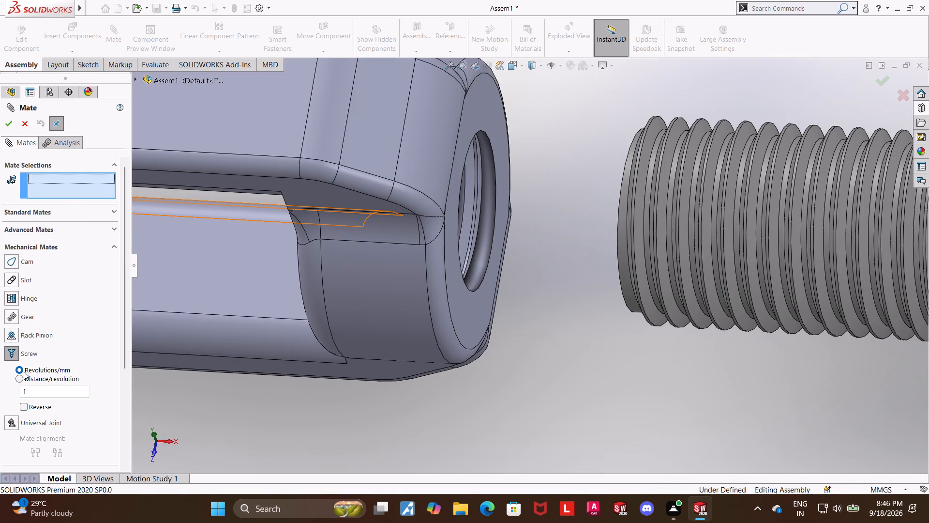
pyautogui.click(22, 377)
pyautogui.moveTo(61, 390); pyautogui.dragTo(1, 398)
pyautogui.write('50')
pyautogui.press('Return')
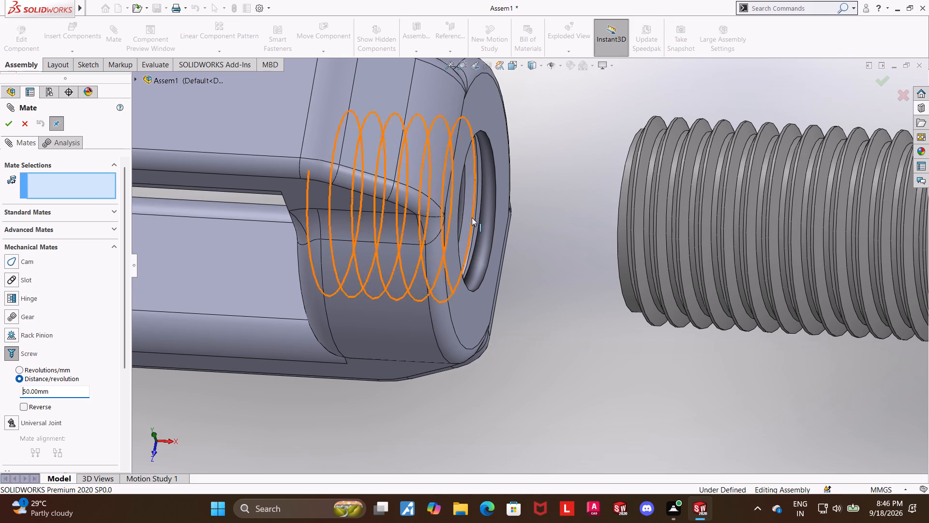
pyautogui.click(466, 219)
pyautogui.doubleClick(468, 224)
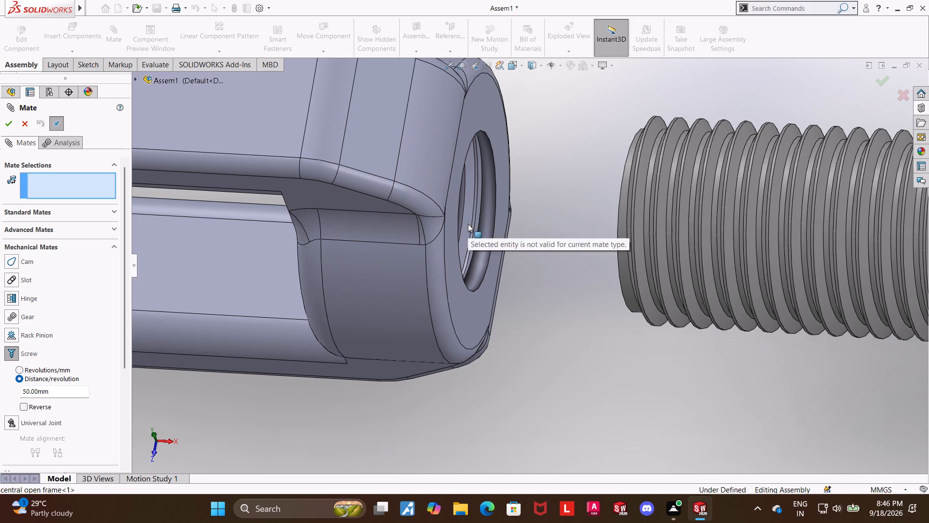
pyautogui.click(624, 256)
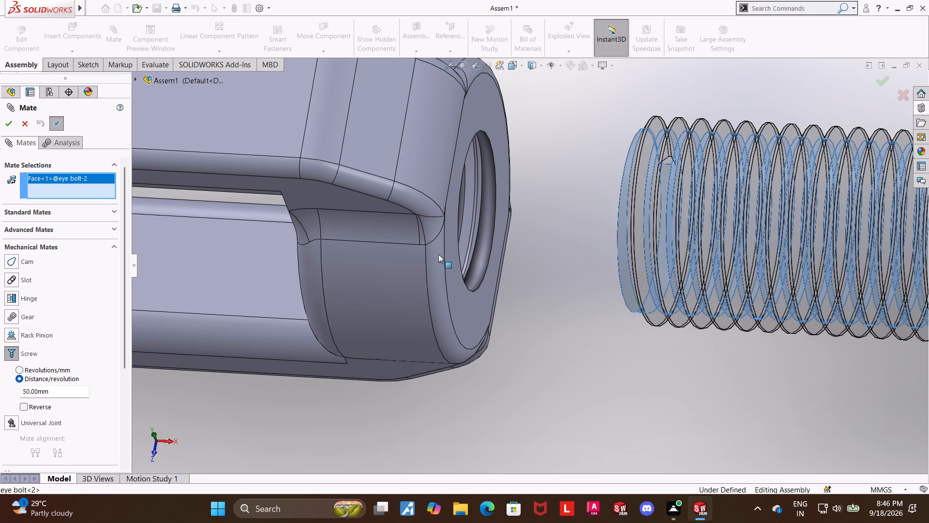
pyautogui.doubleClick(467, 228)
pyautogui.moveTo(554, 331); pyautogui.dragTo(590, 346, button='middle')
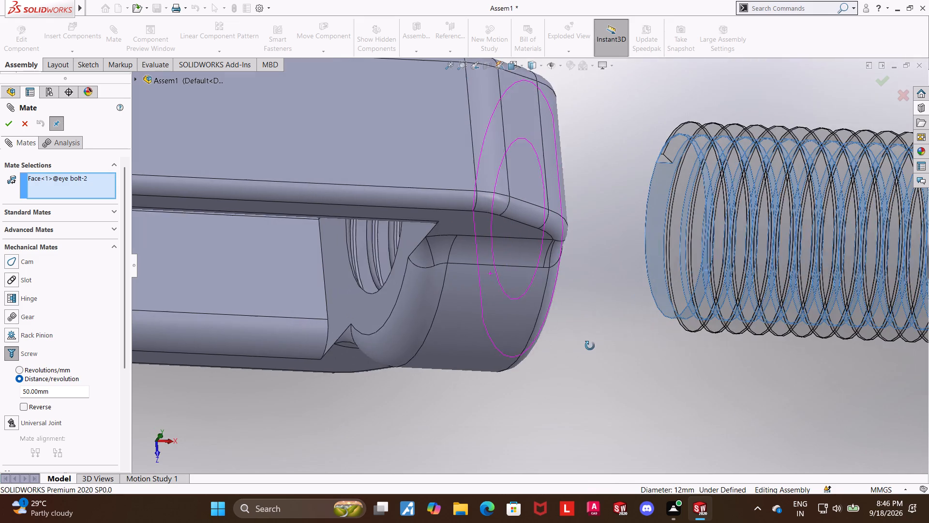
pyautogui.moveTo(590, 346); pyautogui.dragTo(589, 346, button='middle')
pyautogui.click(361, 255)
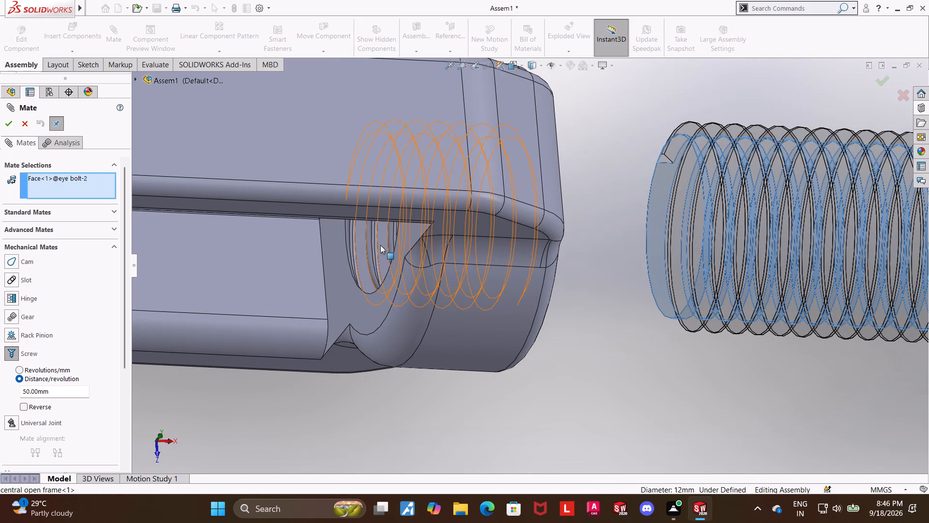
pyautogui.click(369, 247)
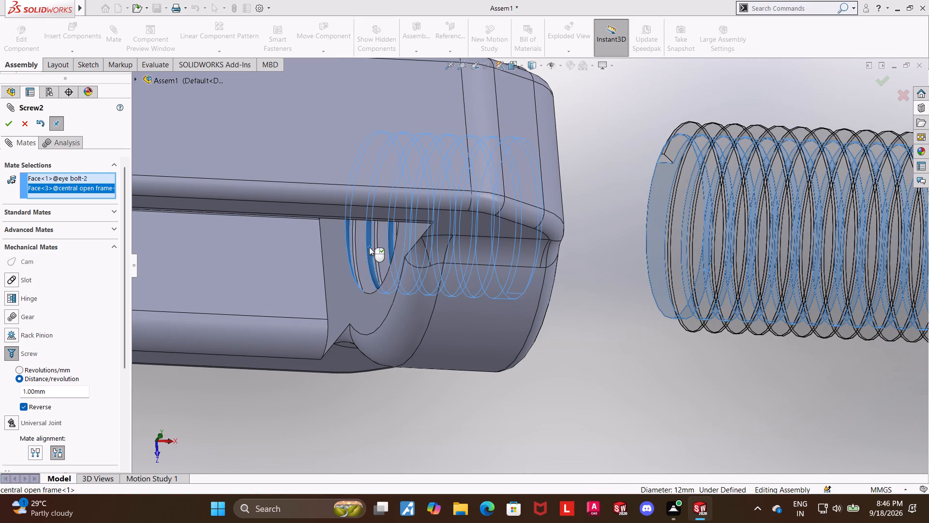
pyautogui.moveTo(69, 396); pyautogui.dragTo(0, 383)
pyautogui.write('50')
pyautogui.press('Return')
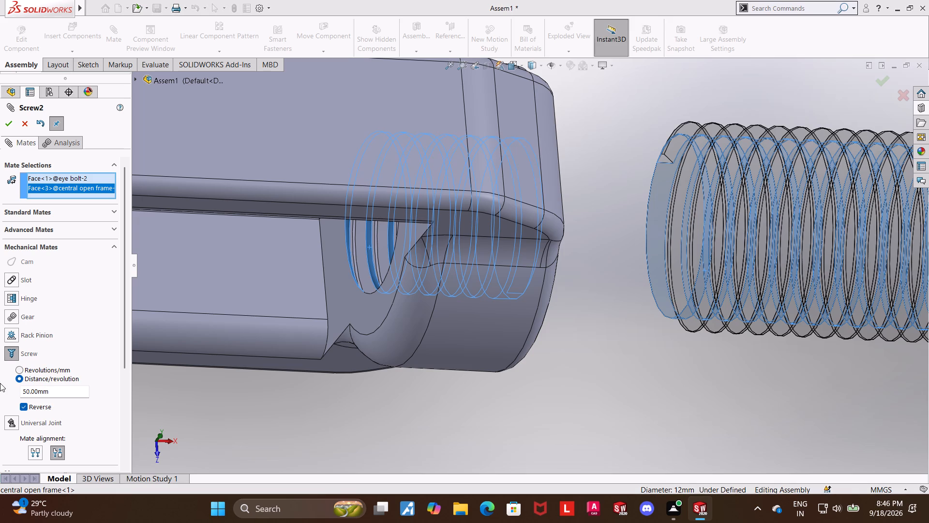
pyautogui.click(5, 127)
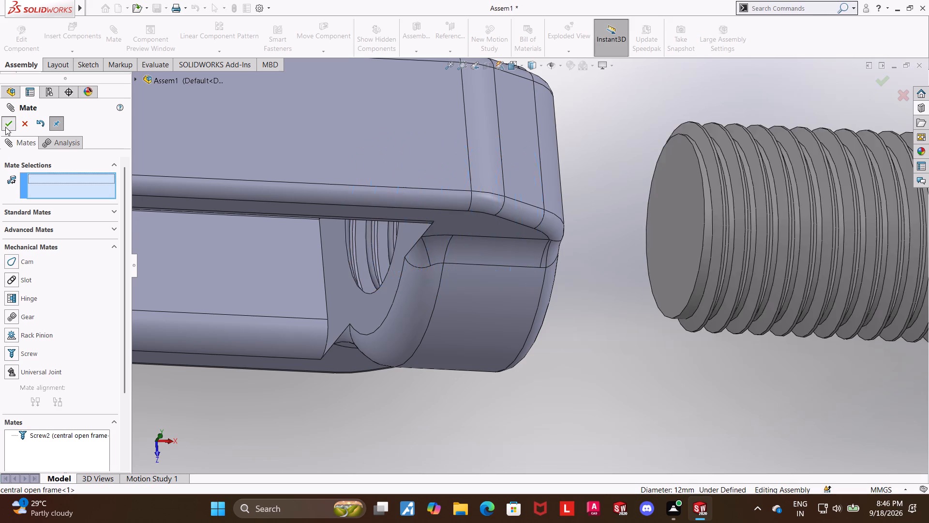
# Move the second eye bolt in and out of the frame's free end to check its screw motion, leaving it pulled out.
pyautogui.scroll(4, 635, 415)
pyautogui.moveTo(637, 400); pyautogui.dragTo(603, 343, button='middle')
pyautogui.scroll(5, 682, 363)
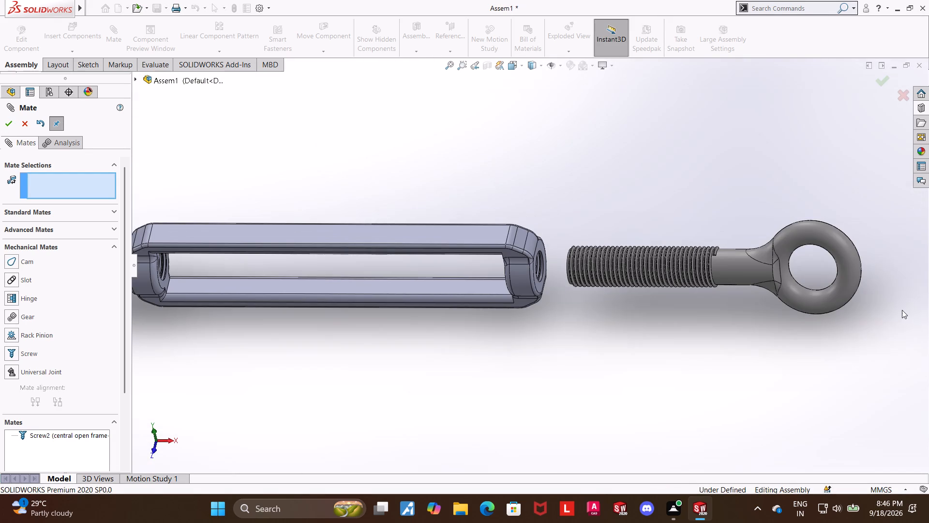
pyautogui.moveTo(754, 259); pyautogui.dragTo(662, 352)
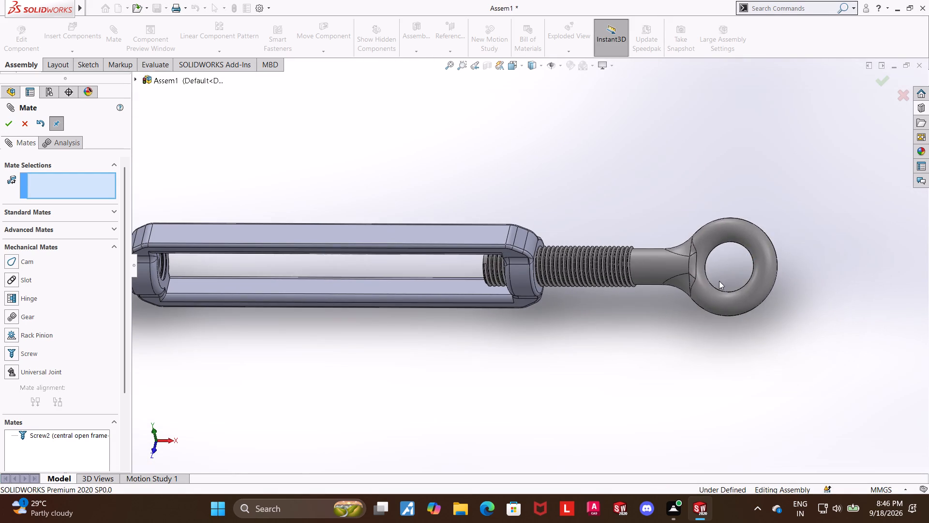
pyautogui.moveTo(740, 297); pyautogui.dragTo(788, 315)
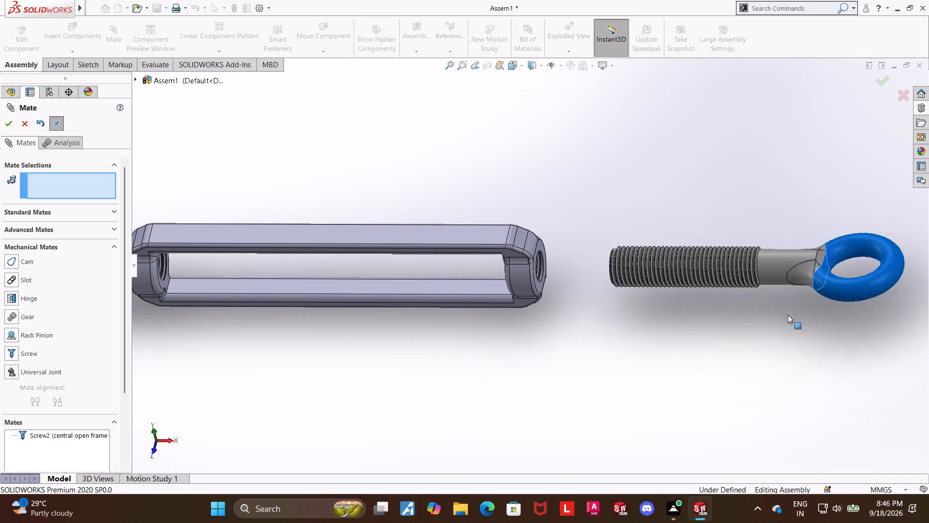
pyautogui.moveTo(788, 315); pyautogui.dragTo(515, 338)
pyautogui.click(26, 130)
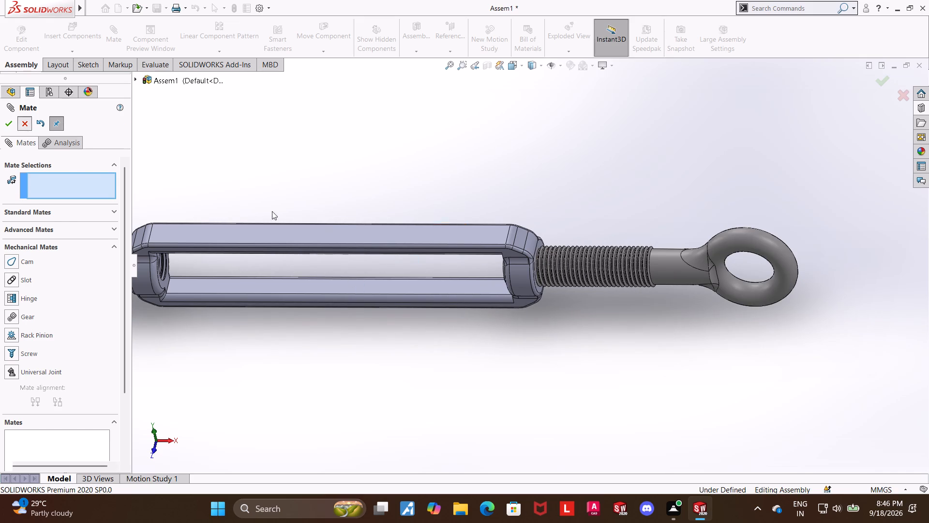
pyautogui.click(608, 291)
pyautogui.moveTo(748, 243); pyautogui.dragTo(572, 309)
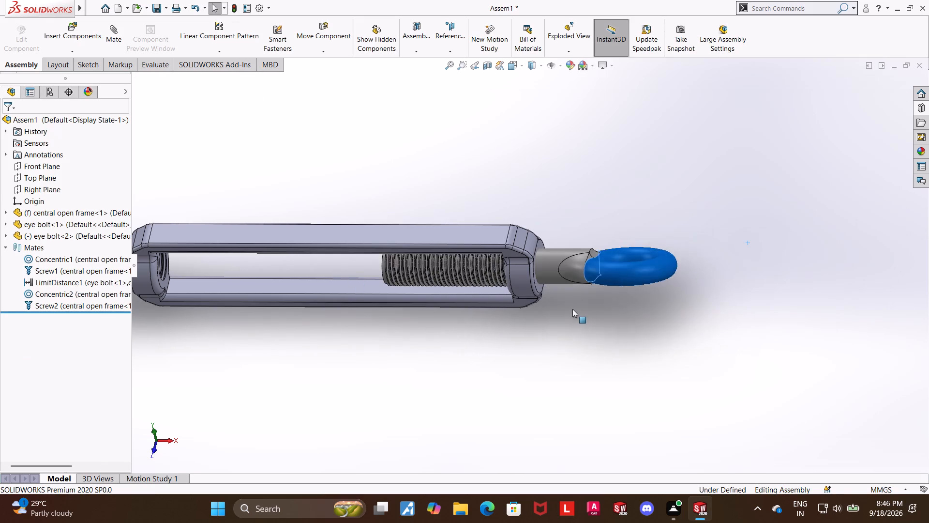
pyautogui.moveTo(572, 309); pyautogui.dragTo(569, 364)
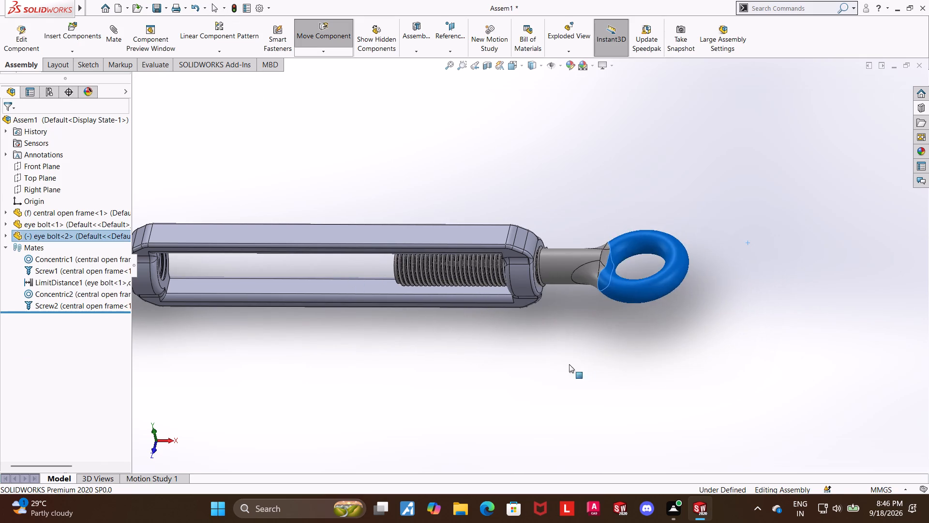
pyautogui.moveTo(569, 364); pyautogui.dragTo(928, 229)
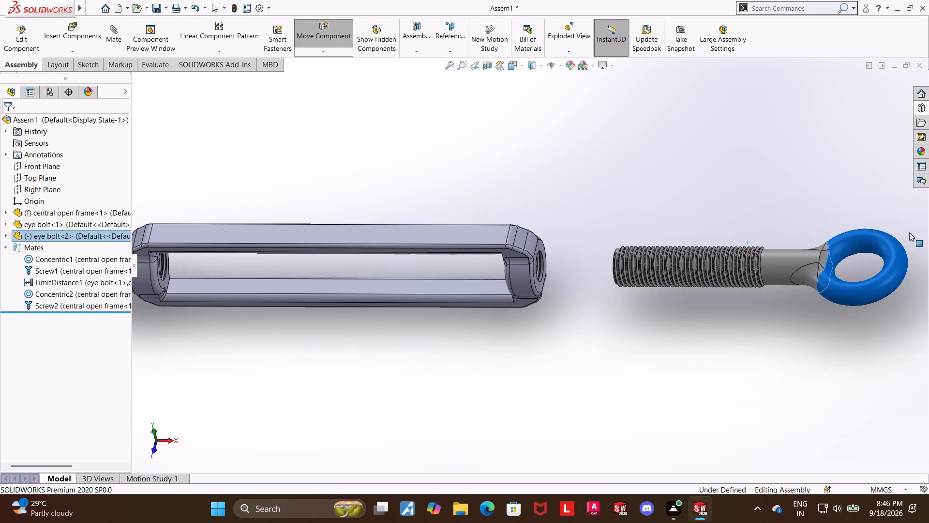
# Add a flipped limit distance mate, maximum 50 mm and minimum 1 mm, between the second eye bolt's threaded end face and the frame's free-end outer face.
pyautogui.scroll(-2, 708, 272)
pyautogui.click(112, 30)
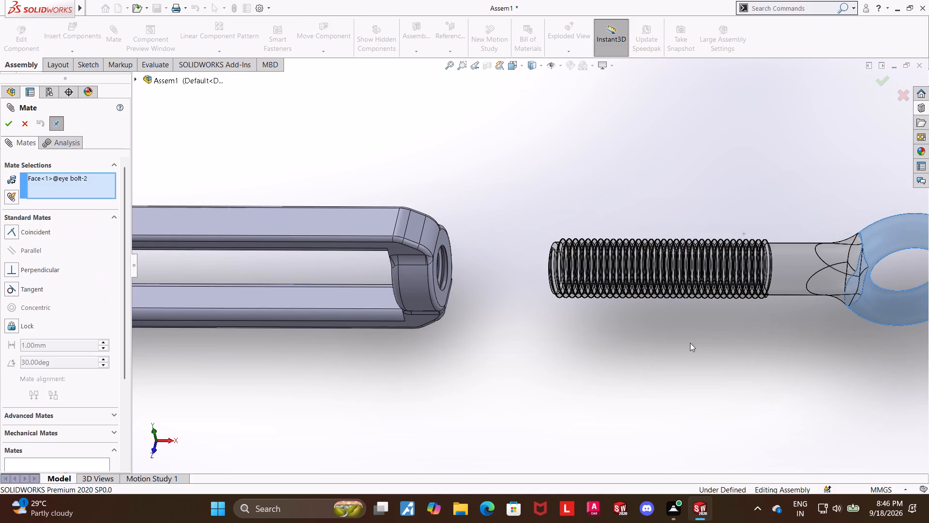
pyautogui.moveTo(660, 353); pyautogui.dragTo(621, 360, button='middle')
pyautogui.rightClick(52, 185)
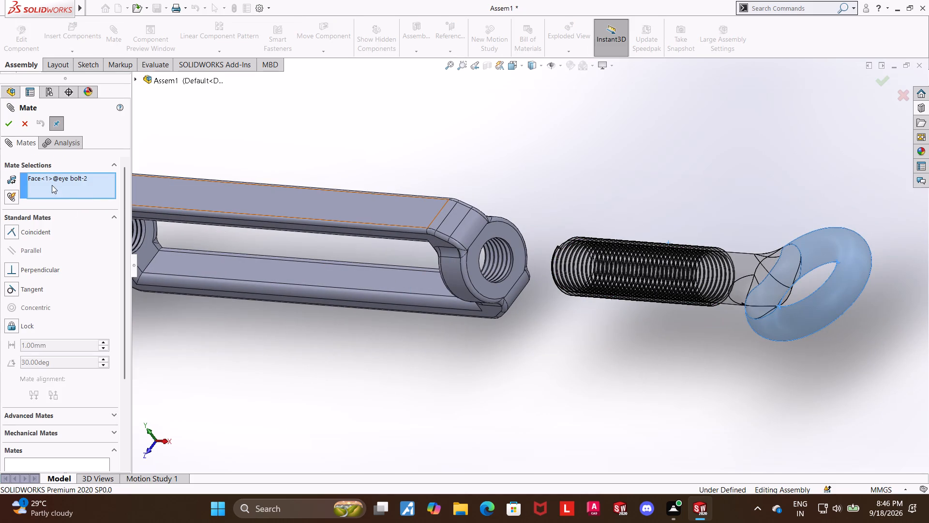
pyautogui.click(68, 192)
pyautogui.scroll(-2, 681, 261)
pyautogui.scroll(2, 690, 328)
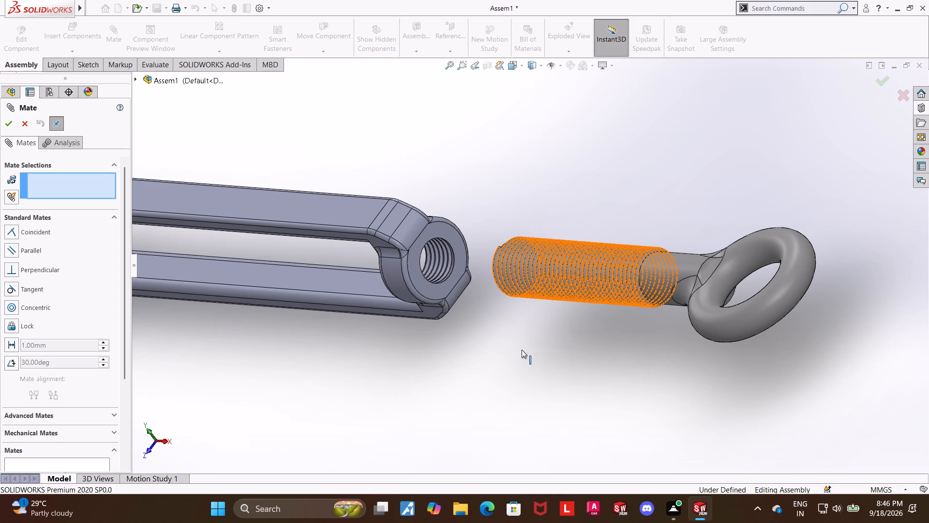
pyautogui.moveTo(520, 346); pyautogui.dragTo(544, 352, button='middle')
pyautogui.scroll(-2, 720, 274)
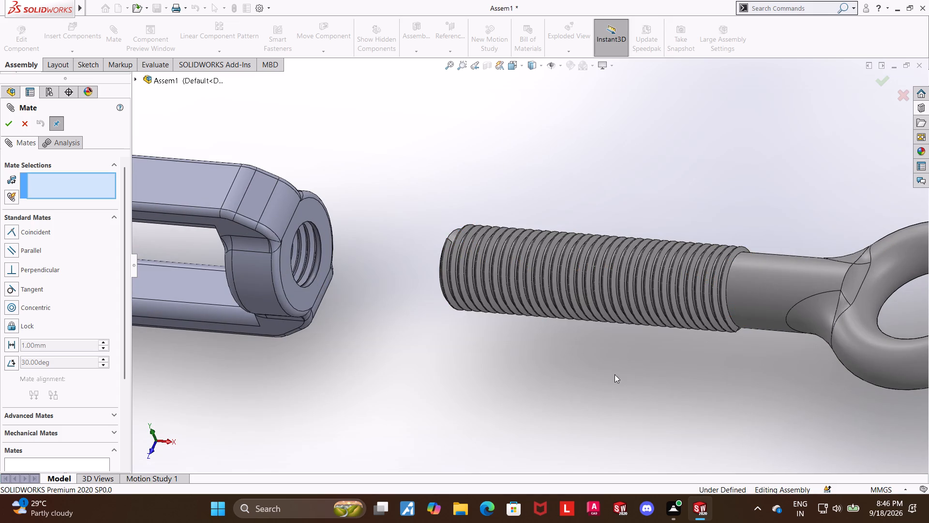
pyautogui.moveTo(617, 375); pyautogui.dragTo(673, 400, button='middle')
pyautogui.click(457, 266)
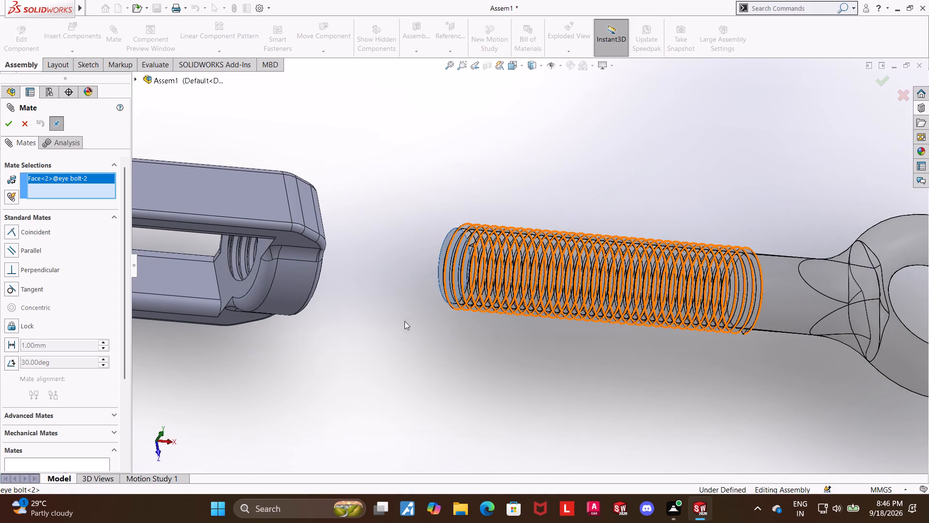
pyautogui.moveTo(393, 325); pyautogui.dragTo(319, 322, button='middle')
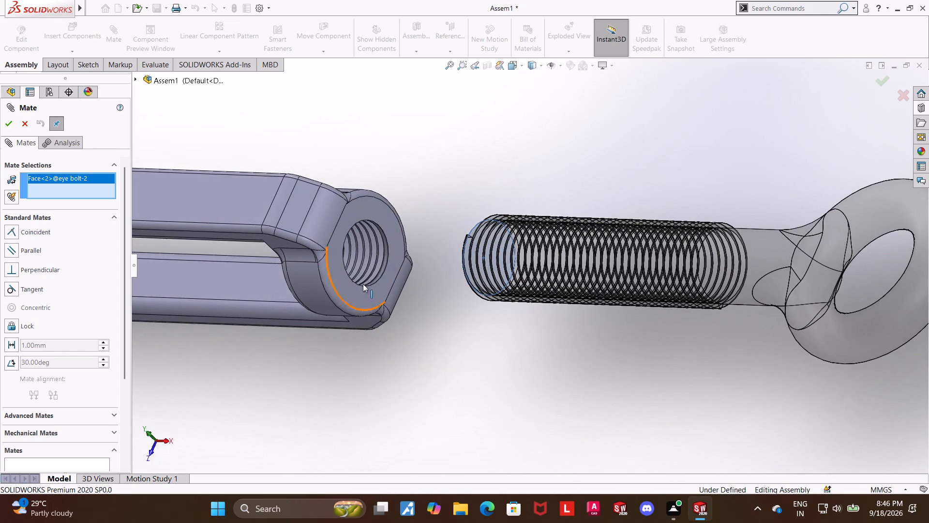
pyautogui.keyDown('ctrl'); pyautogui.click(372, 294); pyautogui.keyUp('ctrl')
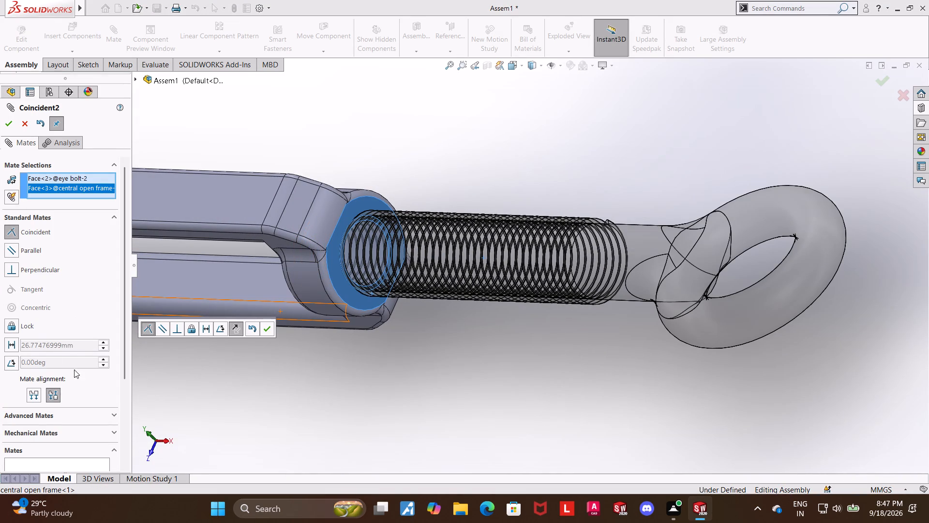
pyautogui.click(42, 415)
pyautogui.moveTo(125, 346); pyautogui.dragTo(123, 368)
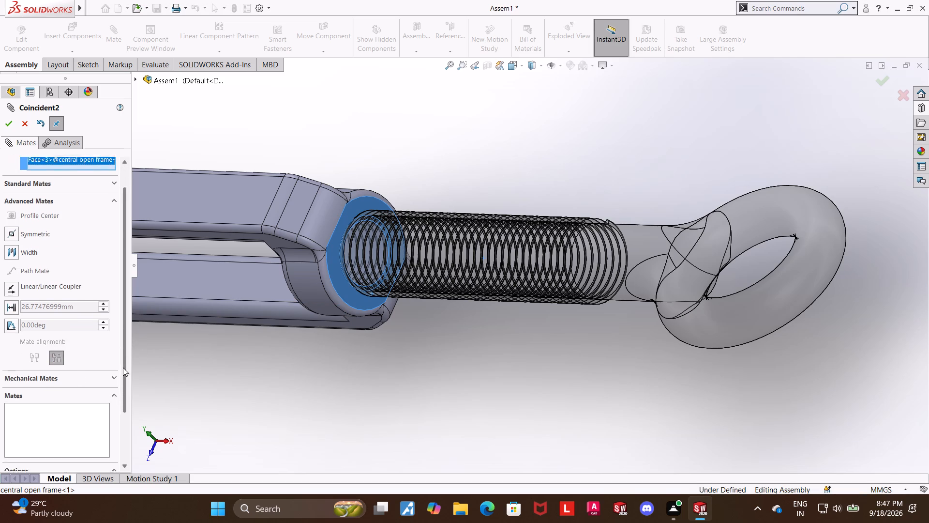
pyautogui.moveTo(123, 368); pyautogui.dragTo(129, 381)
pyautogui.click(13, 286)
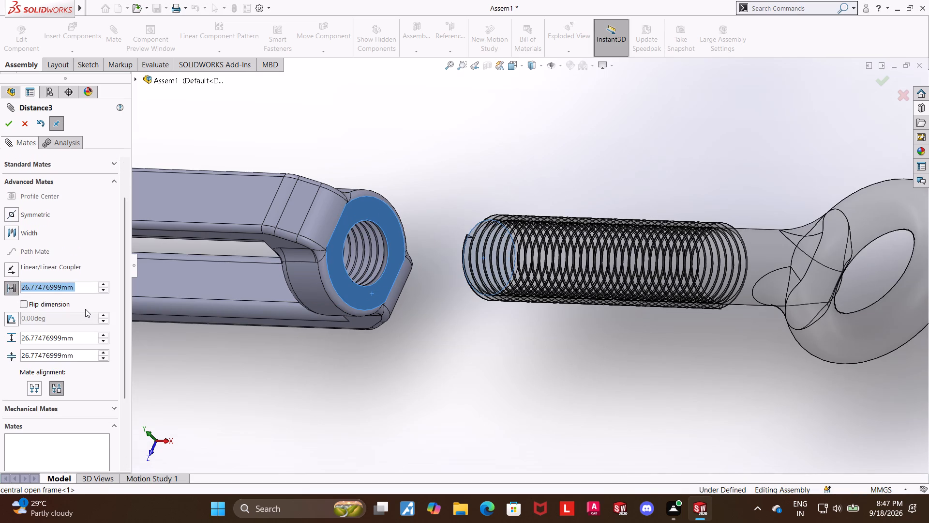
pyautogui.moveTo(85, 337); pyautogui.dragTo(9, 344)
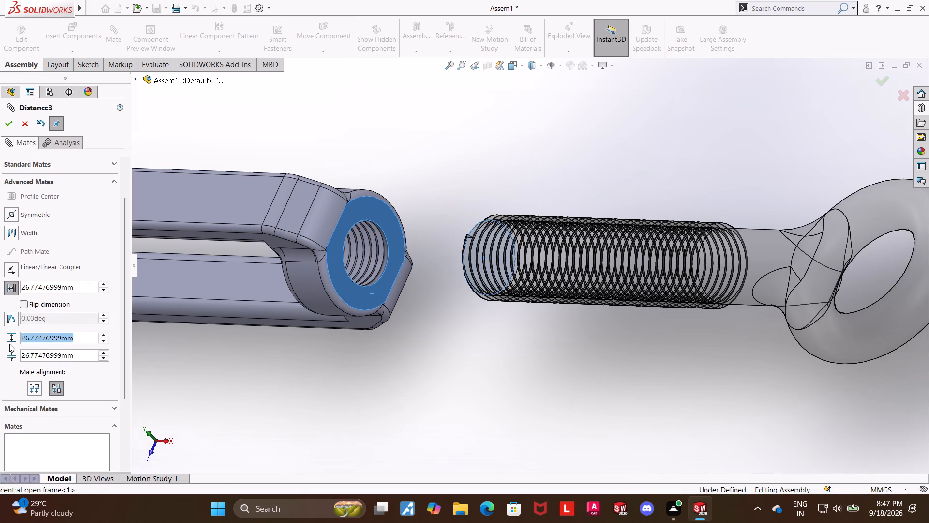
pyautogui.write('50')
pyautogui.press('Return')
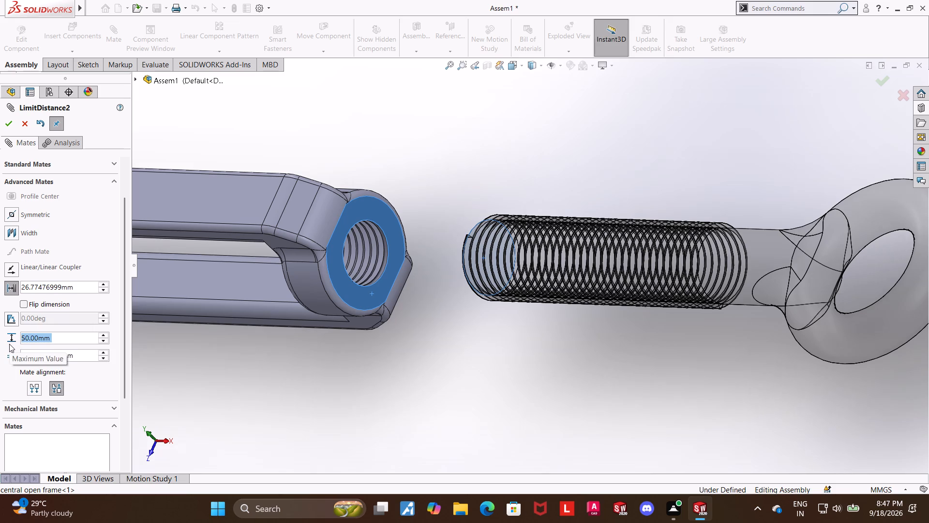
pyautogui.moveTo(92, 357); pyautogui.dragTo(0, 360)
pyautogui.press('1')
pyautogui.press('Return')
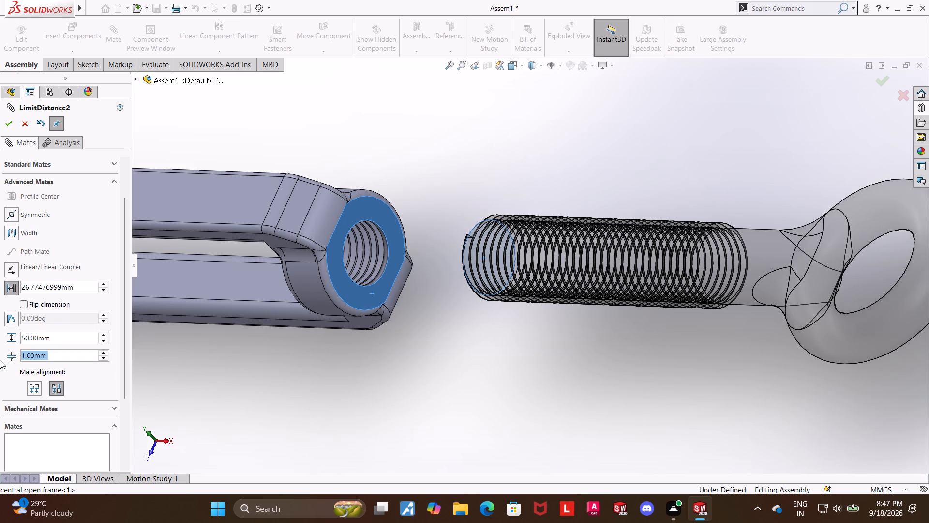
pyautogui.click(24, 308)
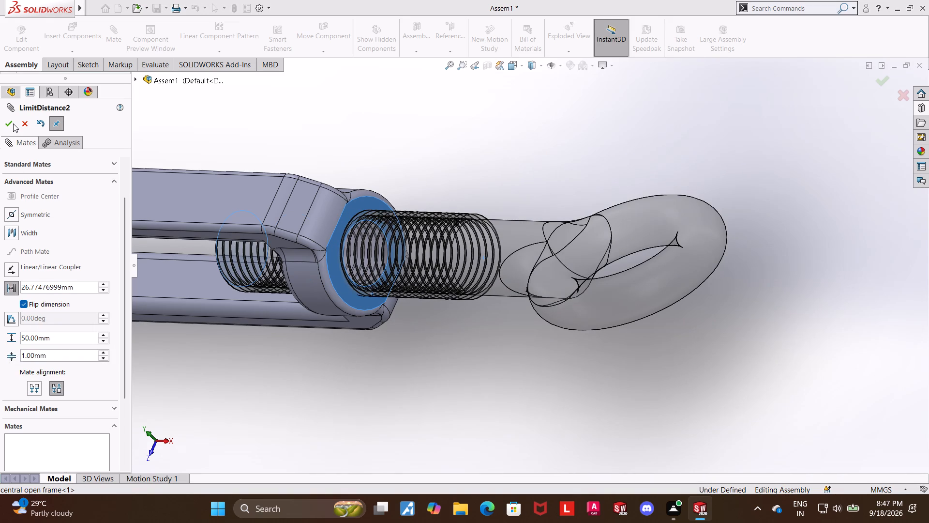
pyautogui.click(13, 123)
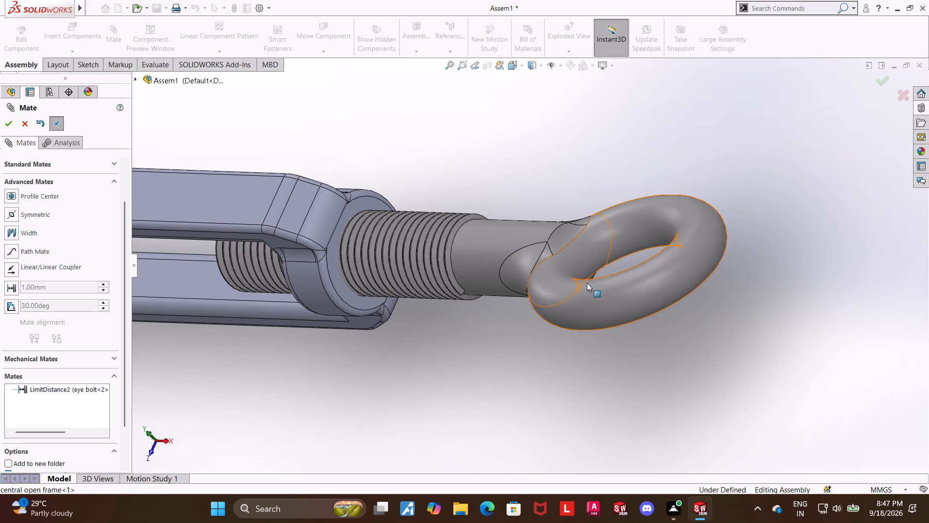
# Leave the Mate command and thread the second eye bolt into the frame to check its inward travel limit.
pyautogui.moveTo(579, 288); pyautogui.dragTo(513, 163)
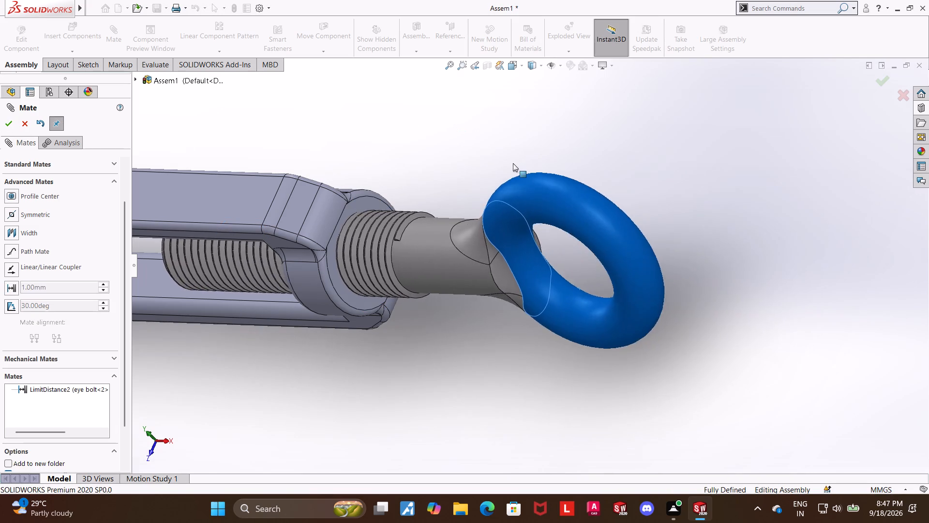
pyautogui.moveTo(513, 163); pyautogui.dragTo(527, 214)
pyautogui.click(27, 122)
pyautogui.moveTo(614, 255); pyautogui.dragTo(525, 252)
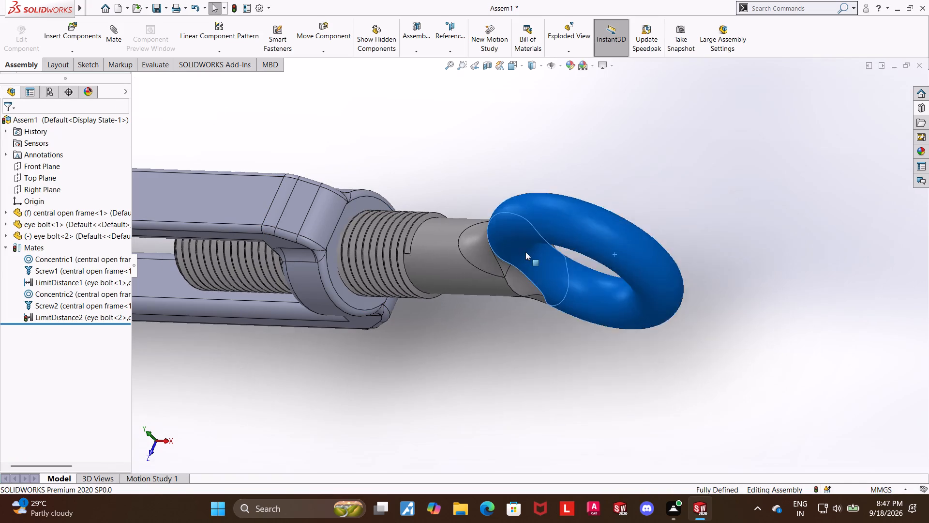
pyautogui.moveTo(525, 252); pyautogui.dragTo(227, 258)
pyautogui.moveTo(620, 268); pyautogui.dragTo(394, 293)
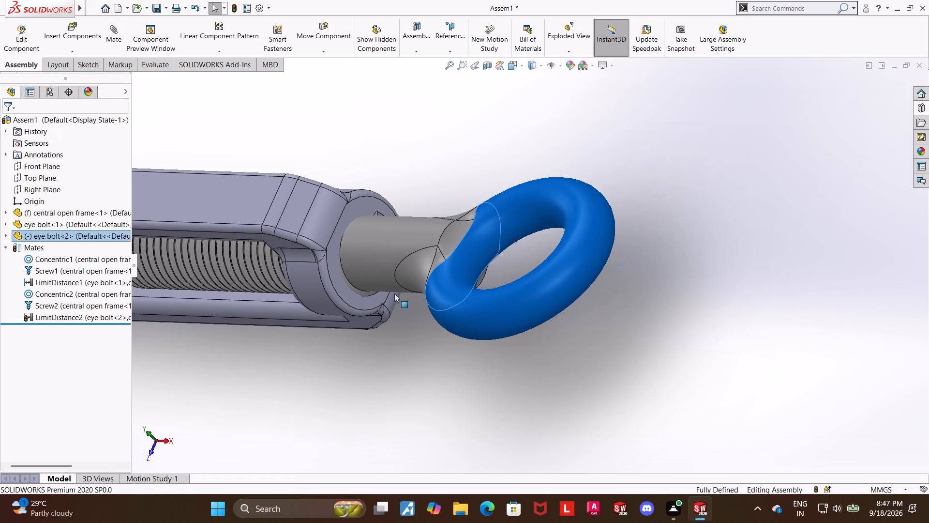
pyautogui.moveTo(394, 293); pyautogui.dragTo(352, 298)
pyautogui.moveTo(568, 190); pyautogui.dragTo(928, 353)
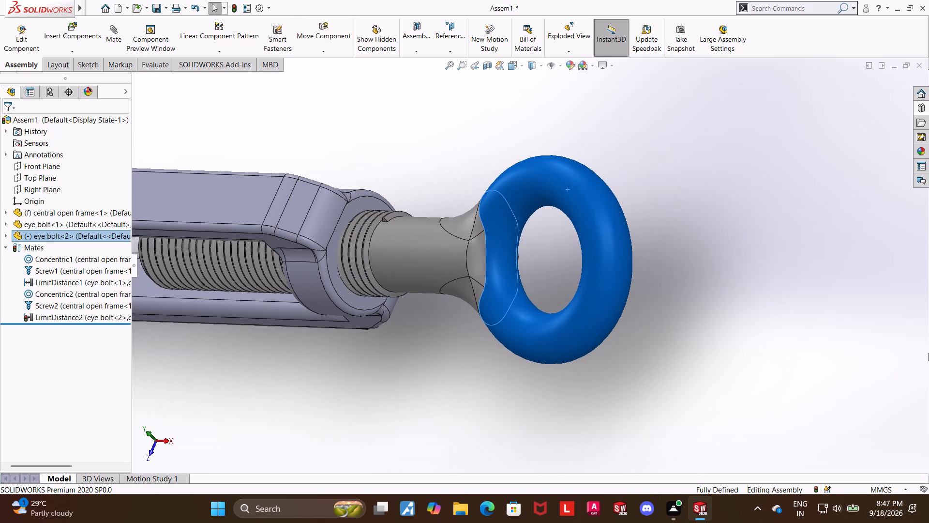
pyautogui.moveTo(928, 353); pyautogui.dragTo(928, 344)
# Unscrew the second eye bolt outward from the frame to check its outward travel limit.
pyautogui.scroll(4, 669, 394)
pyautogui.click(557, 378)
pyautogui.moveTo(545, 295); pyautogui.dragTo(646, 291)
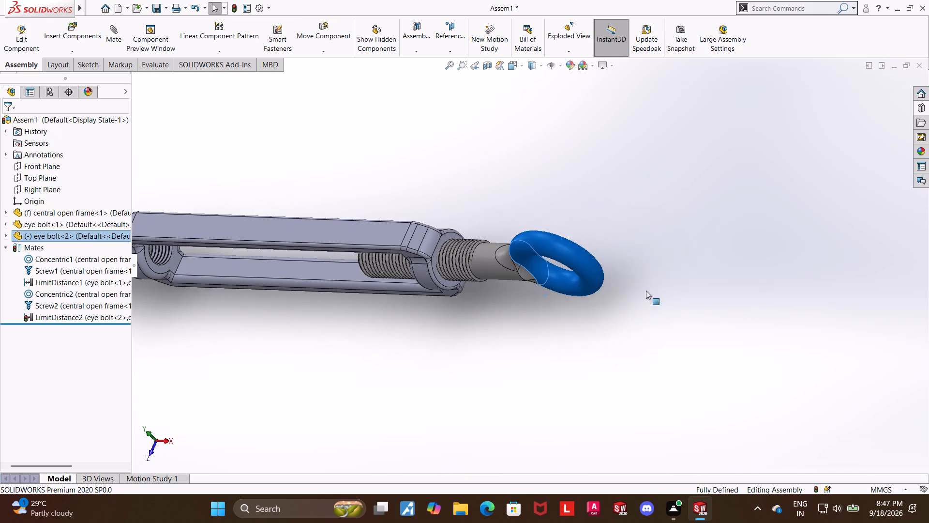
pyautogui.moveTo(646, 291); pyautogui.dragTo(899, 269)
pyautogui.moveTo(563, 296); pyautogui.dragTo(902, 262)
pyautogui.moveTo(613, 284); pyautogui.dragTo(835, 282)
pyautogui.click(836, 349)
pyautogui.moveTo(577, 377); pyautogui.dragTo(638, 337, button='middle')
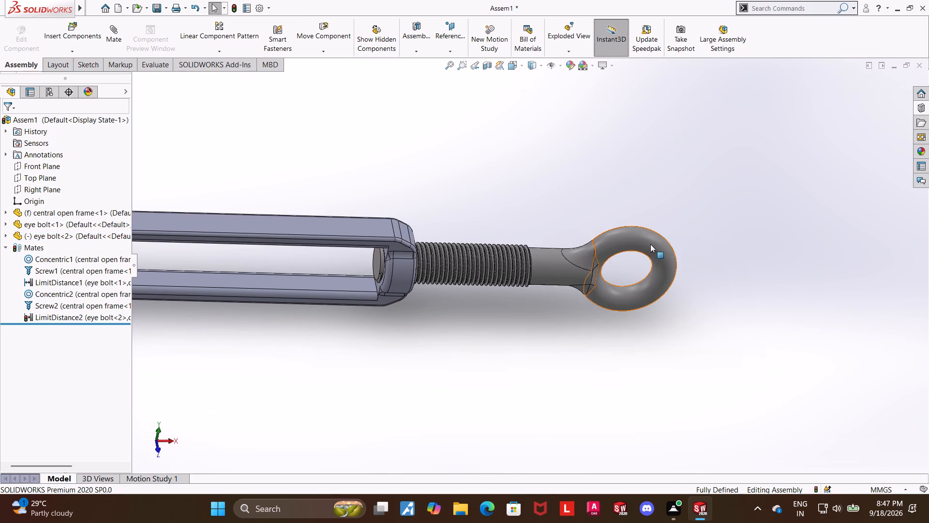
pyautogui.moveTo(650, 244); pyautogui.dragTo(880, 371)
pyautogui.moveTo(539, 355); pyautogui.dragTo(522, 359, button='middle')
pyautogui.click(518, 362)
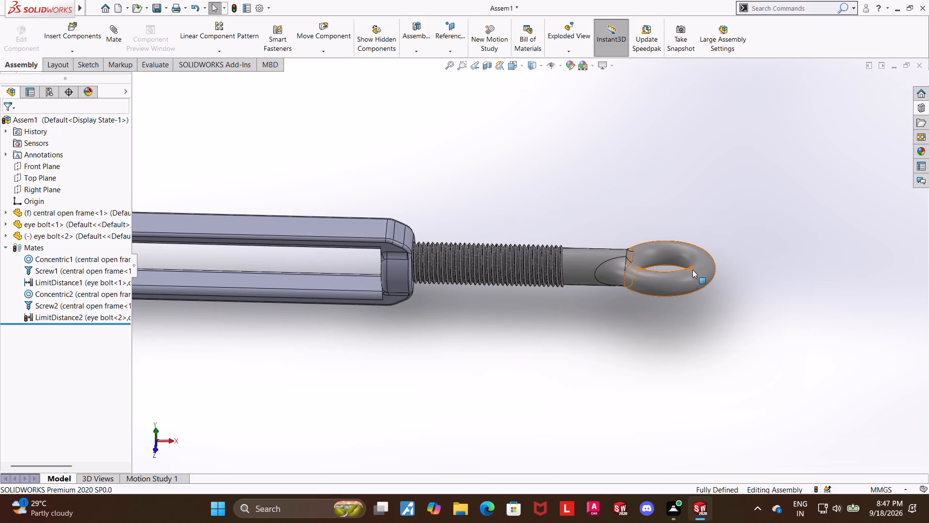
pyautogui.moveTo(687, 274); pyautogui.dragTo(829, 376)
pyautogui.click(699, 356)
# Thread the second eye bolt partway back into the frame, leaving part of its thread exposed outside.
pyautogui.moveTo(661, 275); pyautogui.dragTo(584, 204)
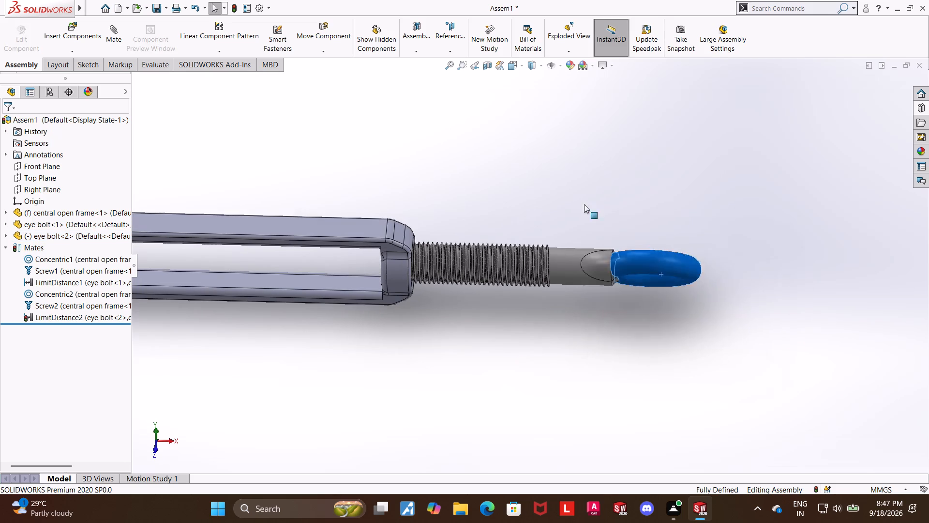
pyautogui.moveTo(584, 204); pyautogui.dragTo(434, 140)
pyautogui.moveTo(595, 289); pyautogui.dragTo(533, 139)
pyautogui.moveTo(549, 305); pyautogui.dragTo(538, 288)
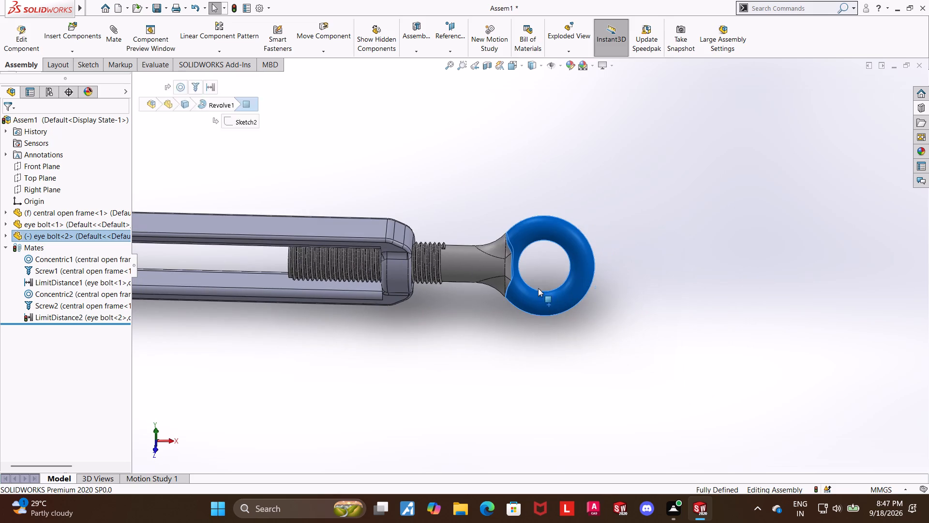
pyautogui.moveTo(538, 288); pyautogui.dragTo(442, 135)
pyautogui.click(607, 391)
# Thread the first eye bolt into its end of the frame so its threads sit inside the opening.
pyautogui.scroll(6, 523, 362)
pyautogui.scroll(-2, 405, 275)
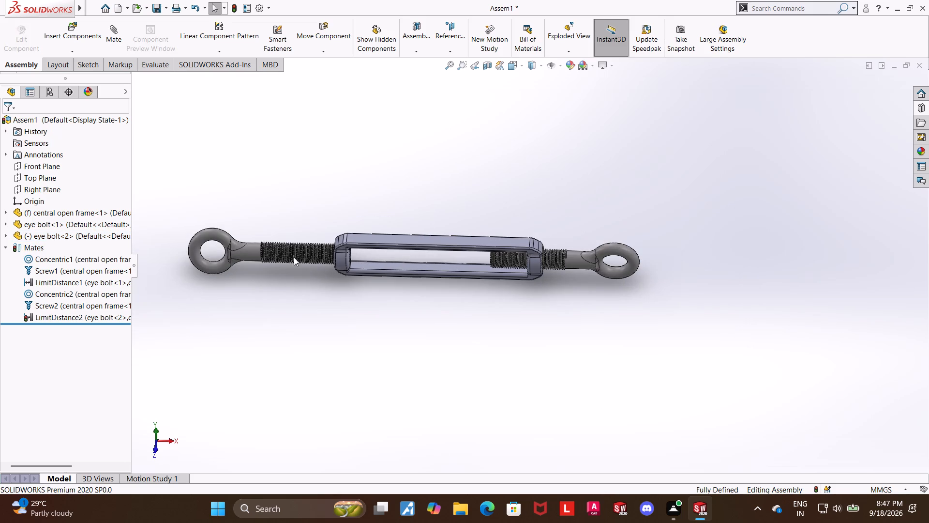
pyautogui.moveTo(213, 235); pyautogui.dragTo(304, 338)
pyautogui.moveTo(250, 232); pyautogui.dragTo(315, 304)
pyautogui.click(478, 356)
# Start saving the assembly, rebuilding the document first.
pyautogui.scroll(-3, 493, 209)
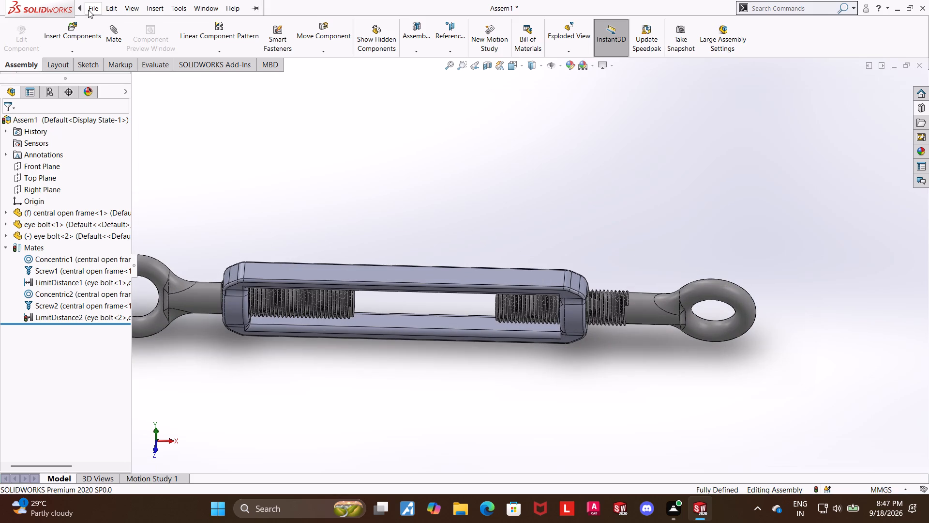
pyautogui.click(116, 135)
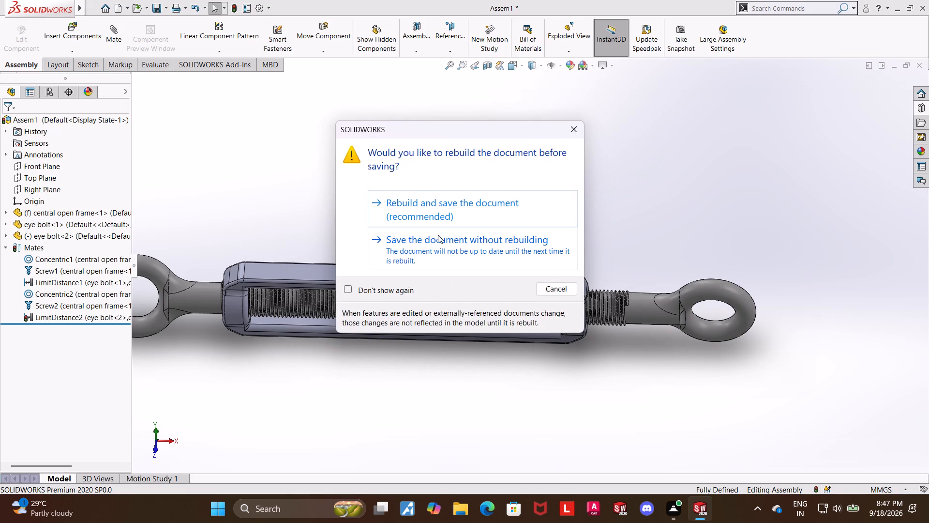
pyautogui.click(448, 209)
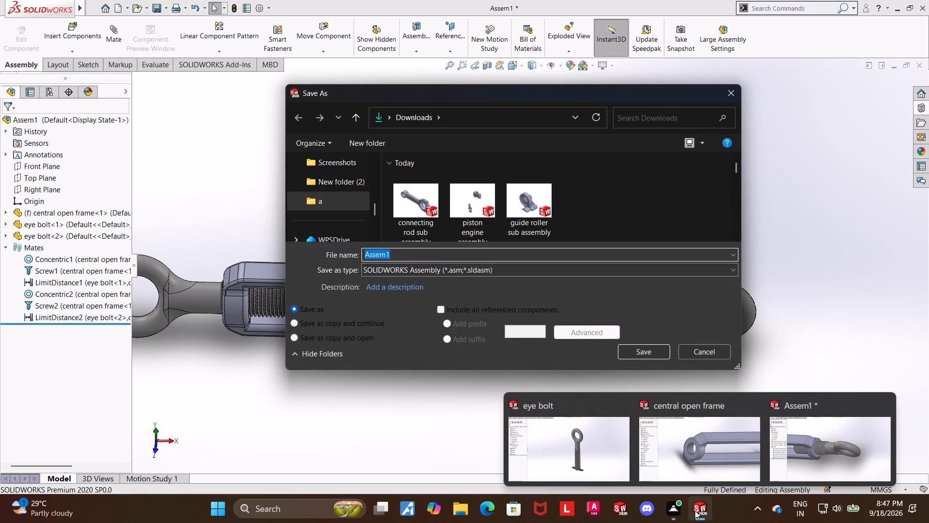
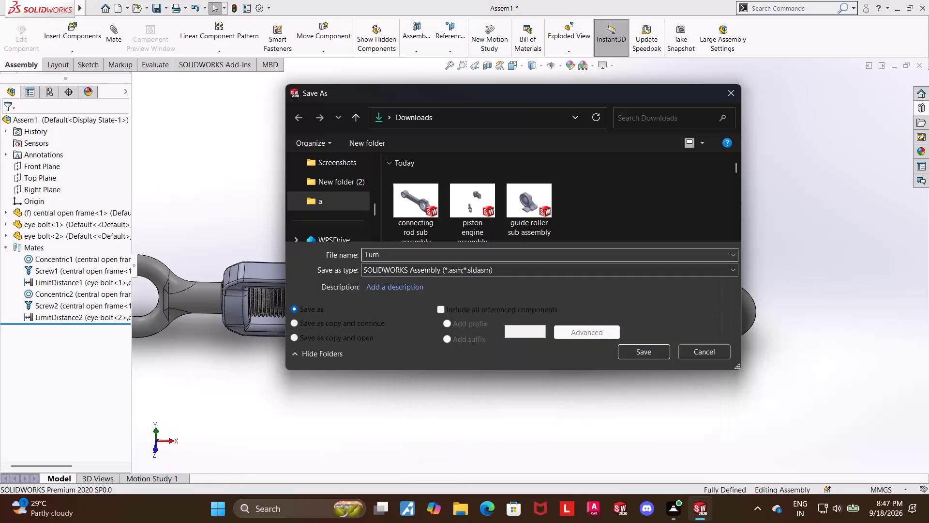
# Save the assembly in the Downloads folder under the name Turnbuckle assembly.
pyautogui.write('buckle assembly')
pyautogui.press('space')
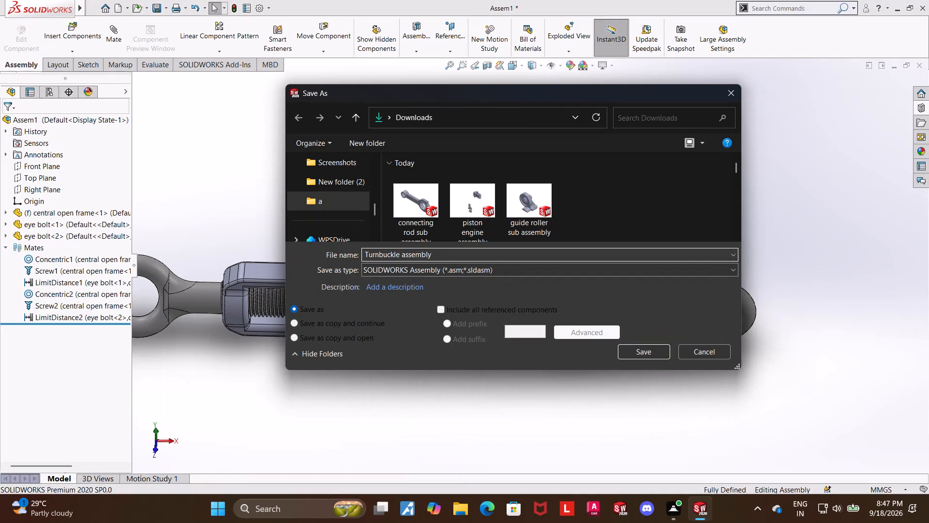
pyautogui.click(647, 354)
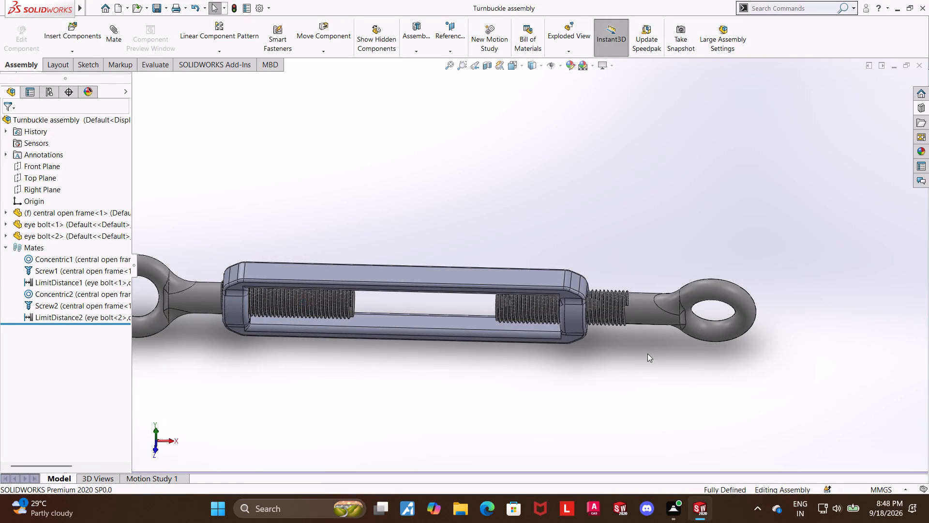
# Export the turnbuckle assembly to the Downloads folder as an Adobe PDF, keeping its file name.
pyautogui.scroll(2, 537, 361)
pyautogui.scroll(-1, 420, 331)
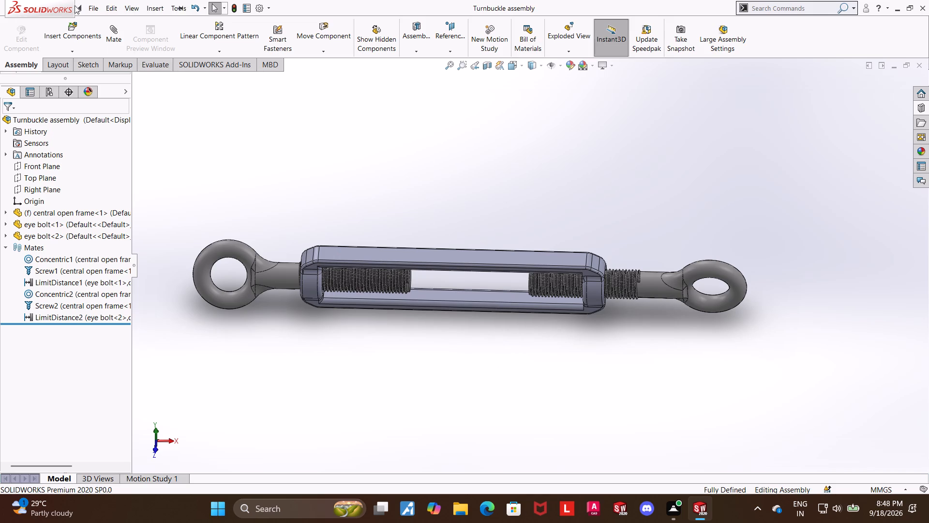
pyautogui.click(159, 6)
pyautogui.click(118, 130)
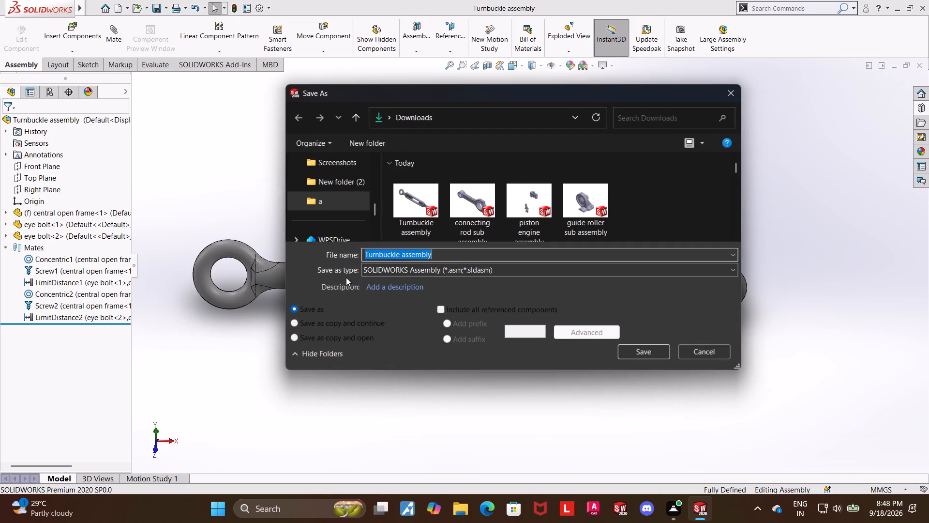
pyautogui.click(431, 268)
pyautogui.click(473, 94)
pyautogui.click(634, 368)
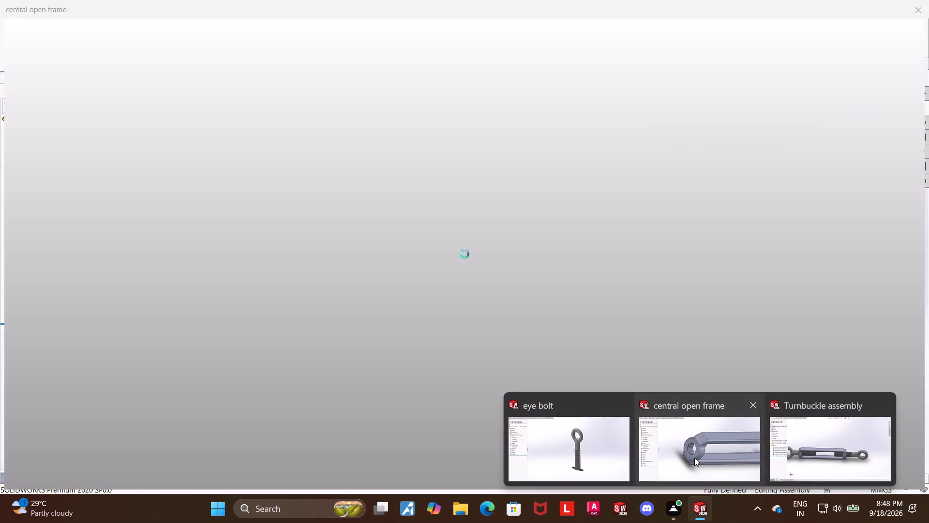
# Switch to the central open frame part and export it as an Adobe PDF under its existing name.
pyautogui.click(694, 458)
pyautogui.scroll(5, 642, 372)
pyautogui.scroll(-2, 699, 287)
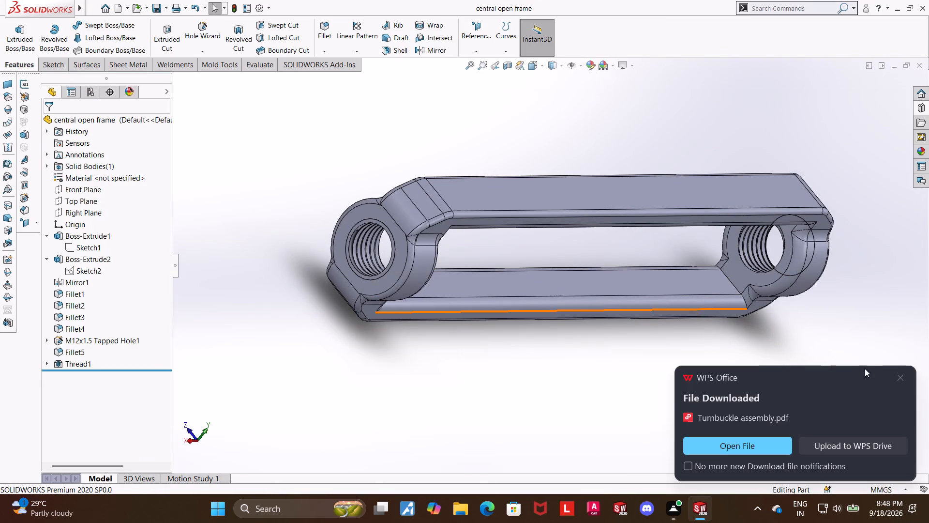
pyautogui.click(899, 378)
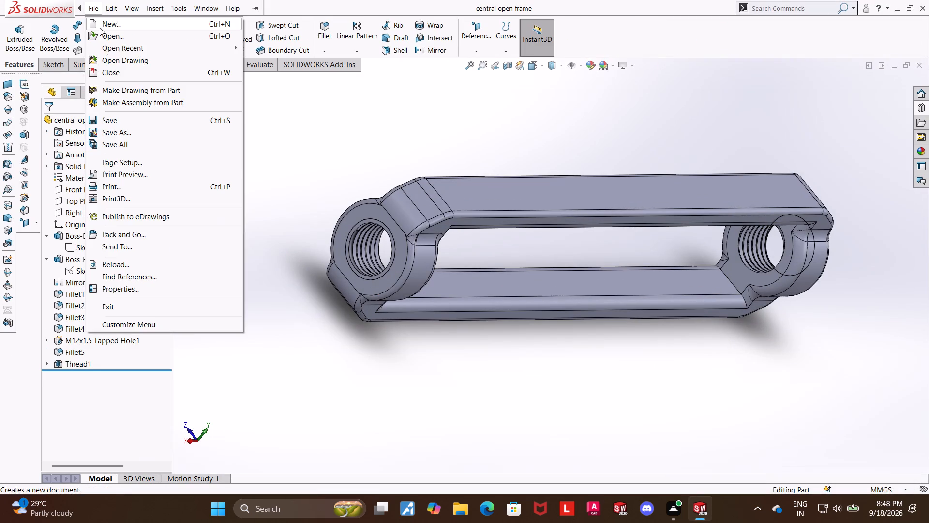
pyautogui.click(119, 134)
pyautogui.click(381, 199)
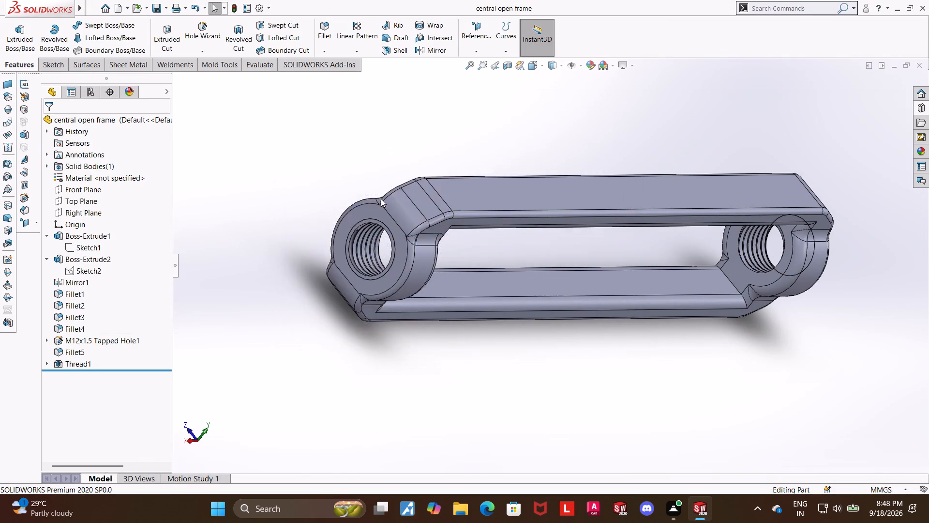
pyautogui.click(429, 275)
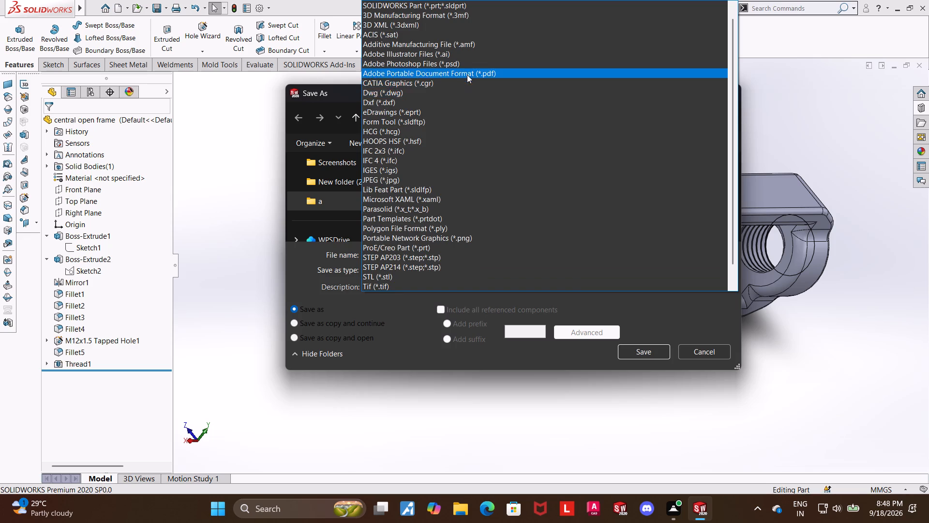
pyautogui.click(467, 75)
pyautogui.click(654, 372)
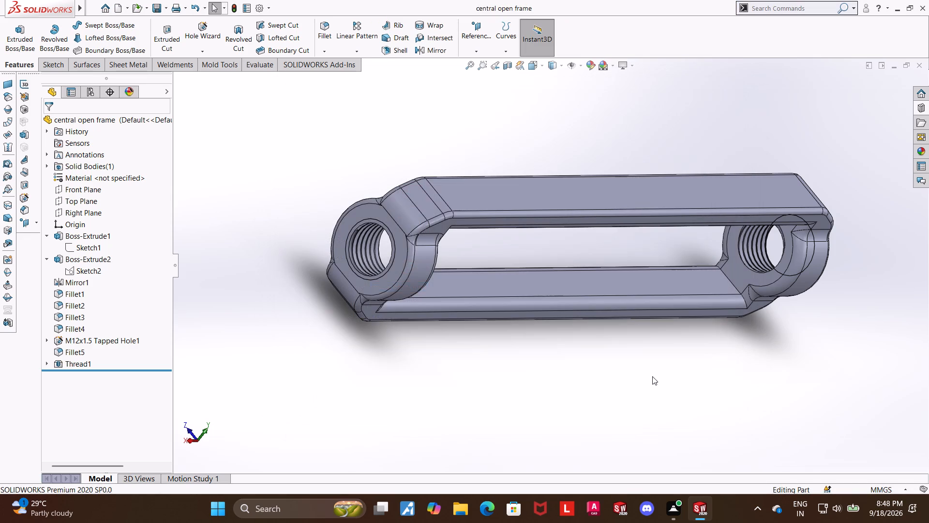
# Switch to the eye bolt part and export it to Downloads as an Adobe PDF under its existing name.
pyautogui.click(553, 447)
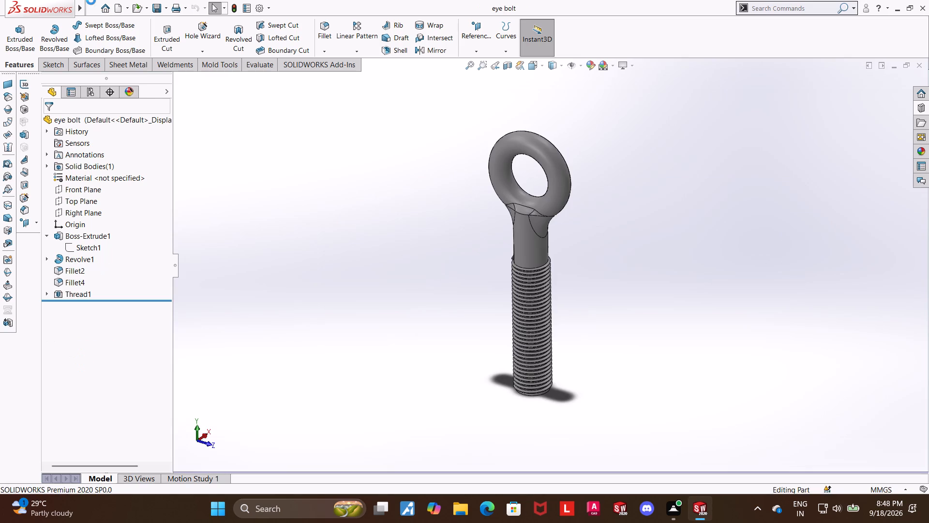
pyautogui.click(118, 130)
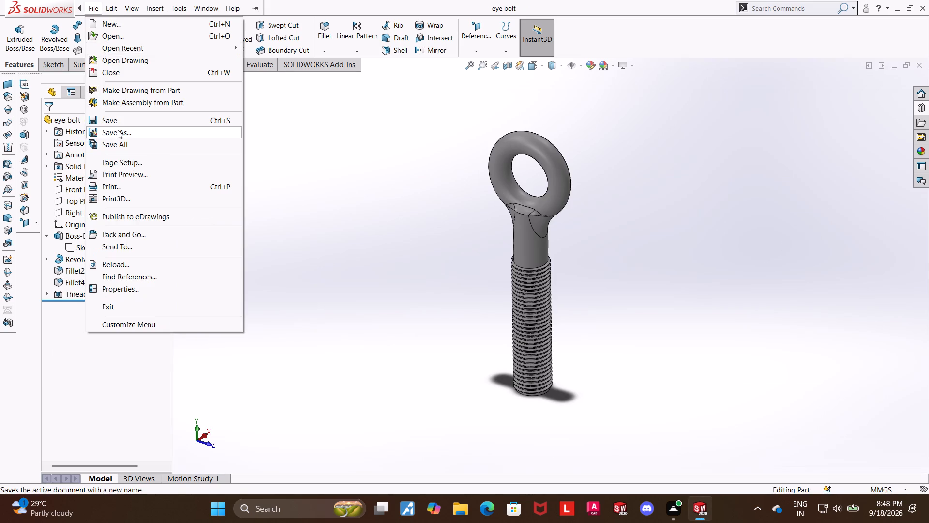
pyautogui.click(368, 231)
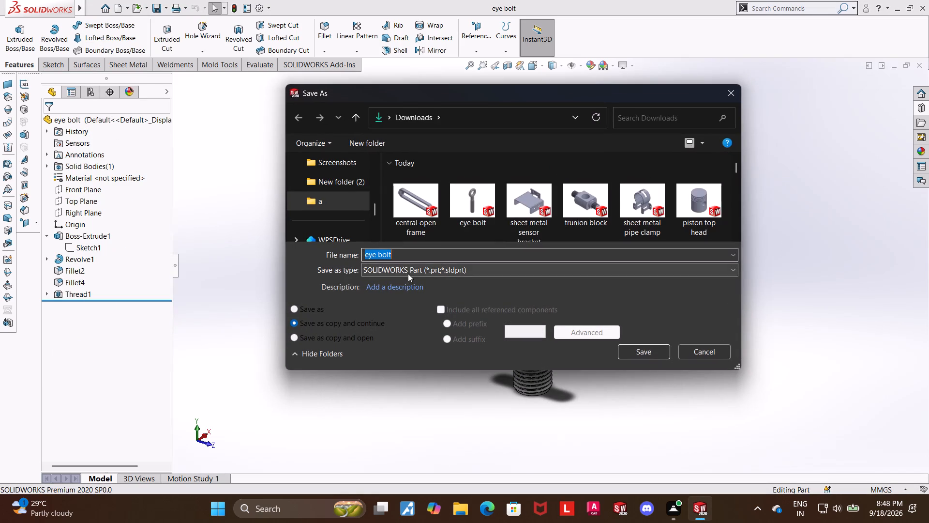
pyautogui.click(410, 271)
pyautogui.click(479, 72)
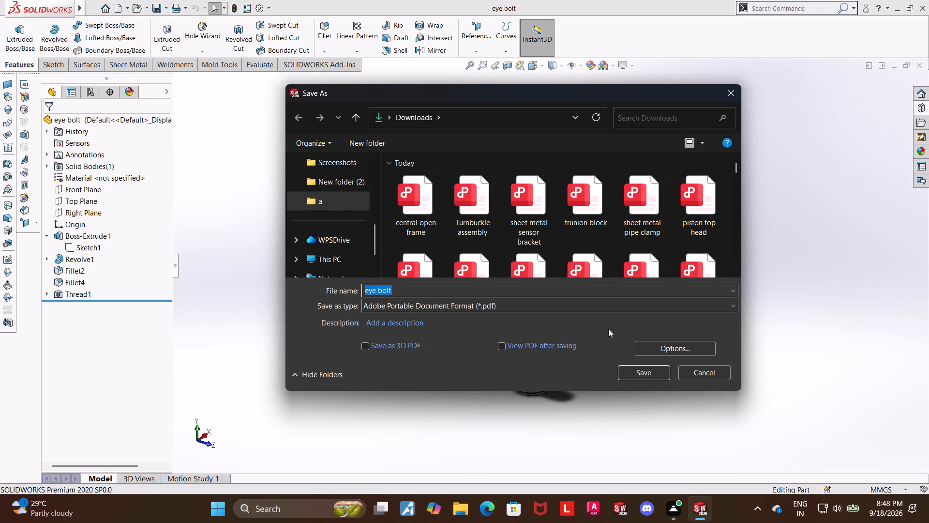
pyautogui.click(634, 373)
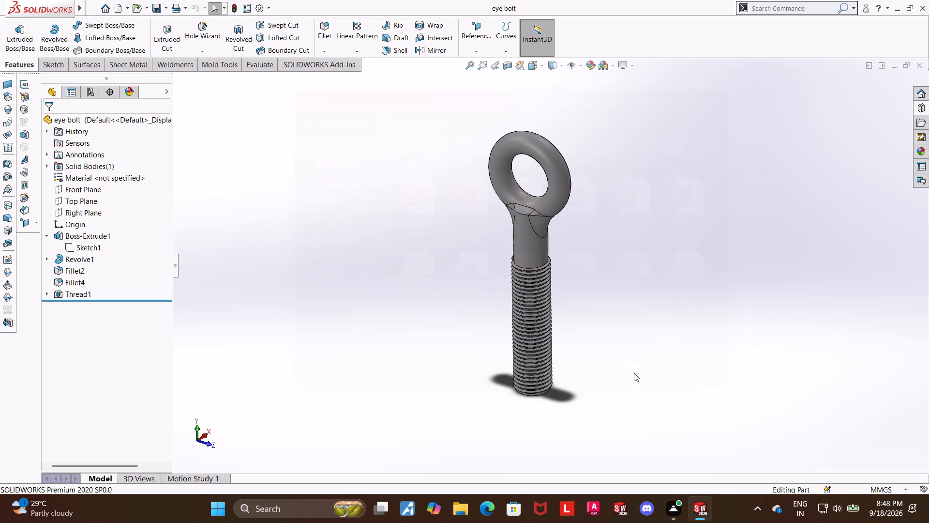